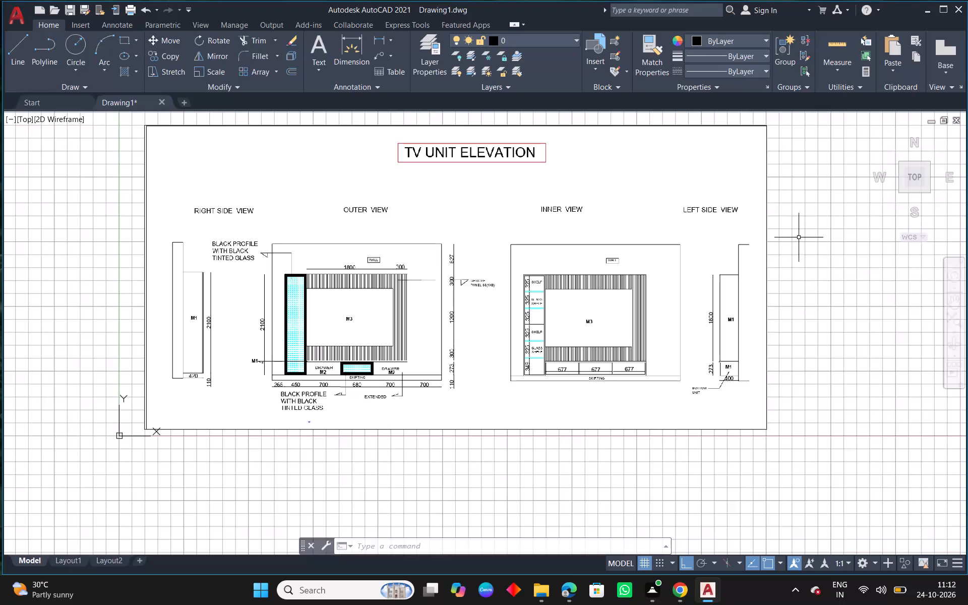
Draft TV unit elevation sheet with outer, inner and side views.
Examine the TV unit elevation reference drawing, especially the outer view's bottom dimensions, and the empty area below its frame.
middle_drag(551, 218, 459, 207)
middle_drag(672, 267, 653, 264)
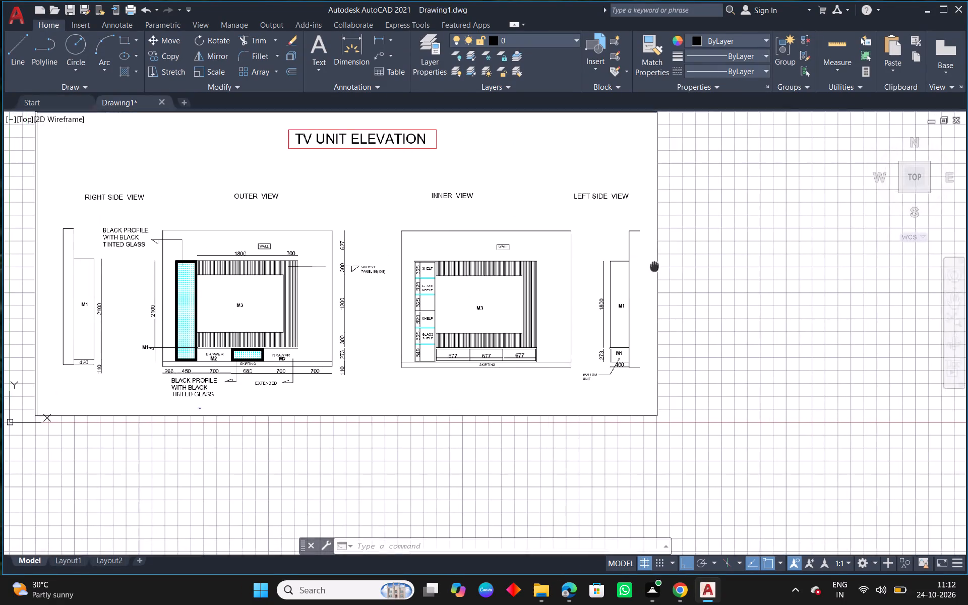
middle_drag(653, 264, 719, 185)
scroll(229, 362, up, 1)
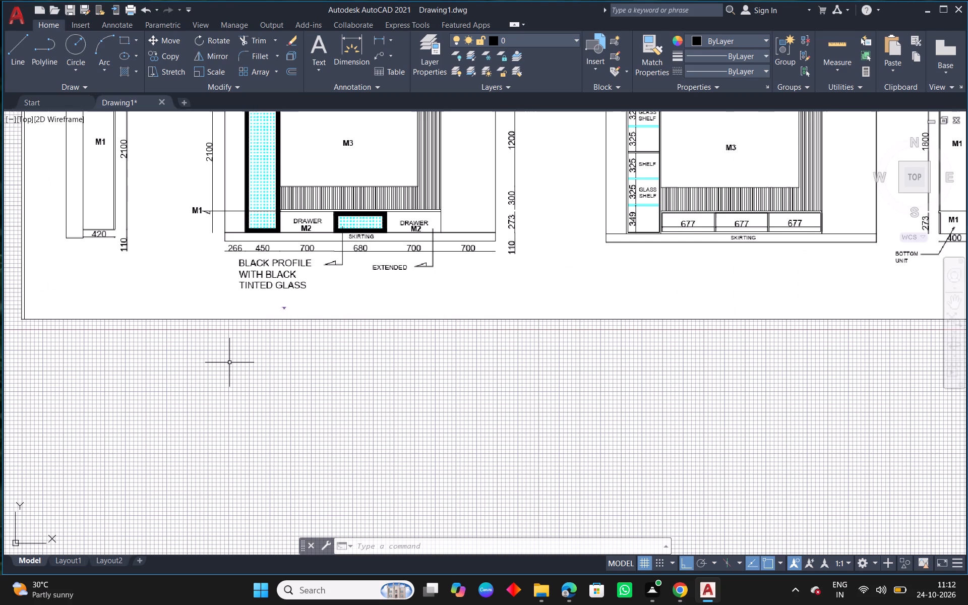
middle_drag(237, 358, 256, 365)
middle_drag(276, 347, 302, 309)
scroll(302, 325, down, 2)
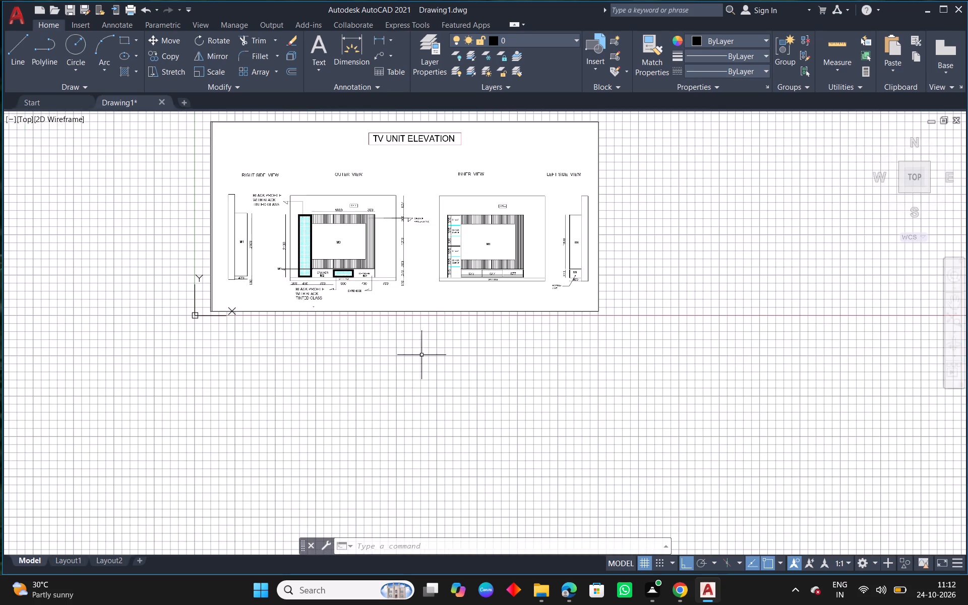
middle_drag(421, 355, 361, 308)
Configure the drawing units to a length precision of 0.00 and an insertion scale in millimetres.
text(un)
key(space)
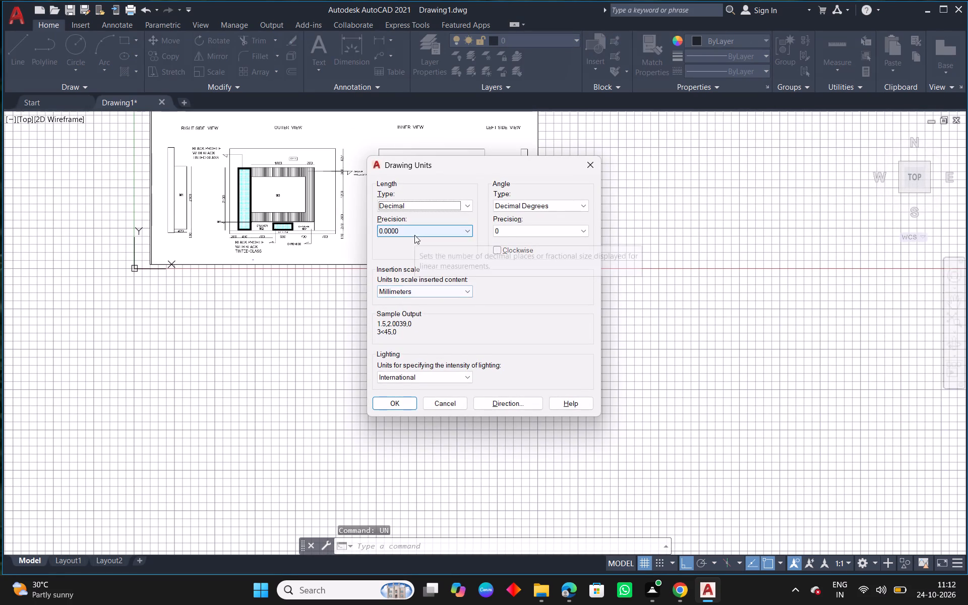
click(414, 235)
click(400, 259)
click(429, 290)
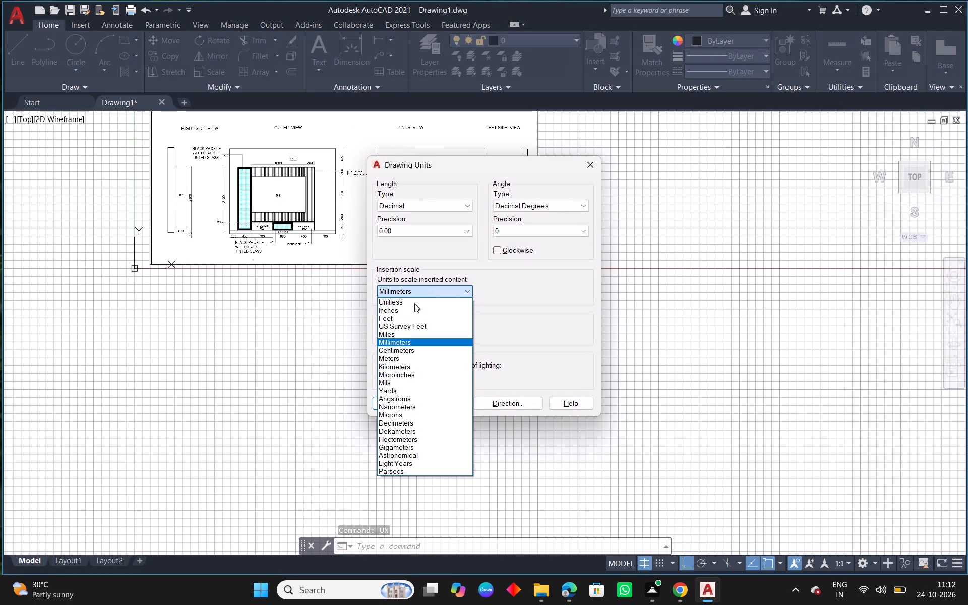
click(399, 339)
click(390, 402)
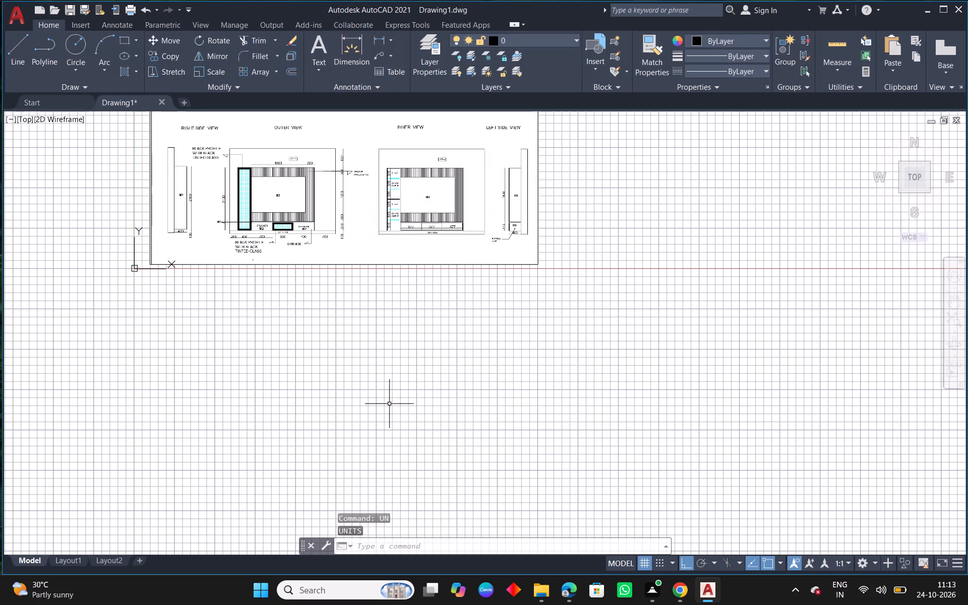
Draw a 266 mm horizontal line in the empty area below the reference elevation's outer view.
scroll(246, 225, up, 5)
middle_drag(464, 369, 497, 292)
scroll(498, 291, down, 1)
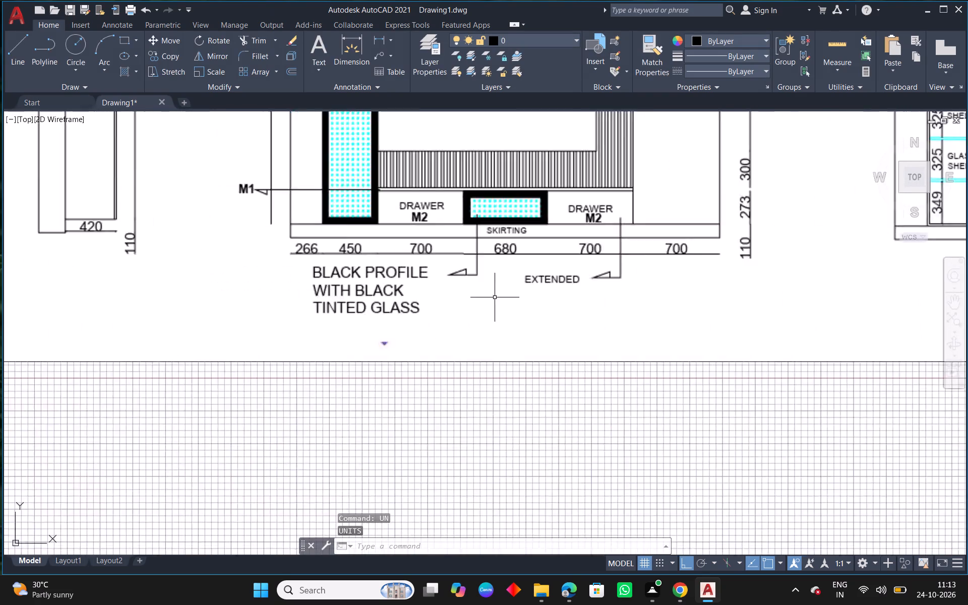
scroll(495, 298, down, 1)
middle_drag(485, 425, 489, 386)
scroll(405, 365, up, 1)
text(l)
key(space)
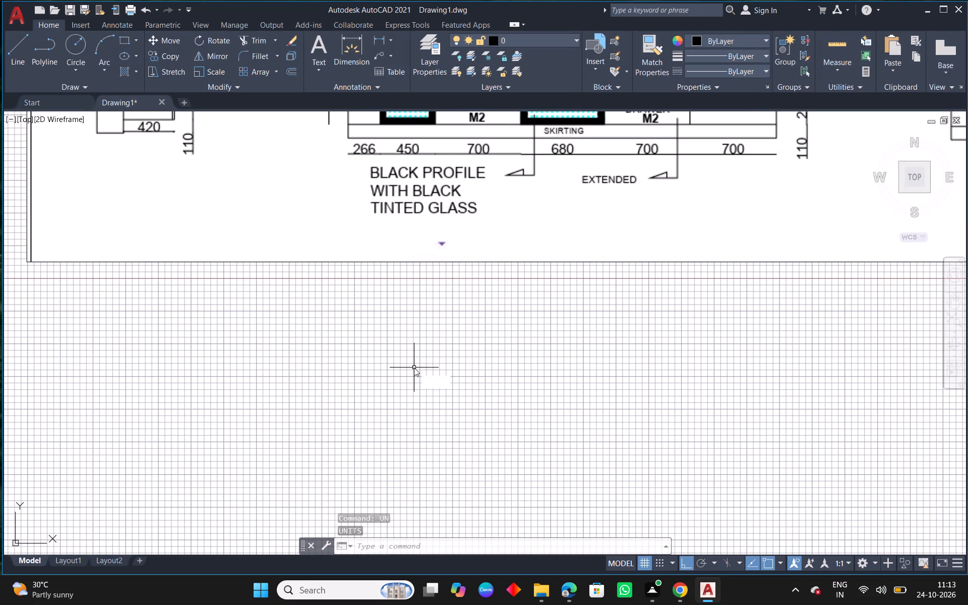
click(321, 386)
text(266)
key(space)
Continue the line 2100 mm vertically upward from the right end of the 266 mm line.
middle_drag(451, 294, 455, 335)
middle_drag(350, 310, 348, 444)
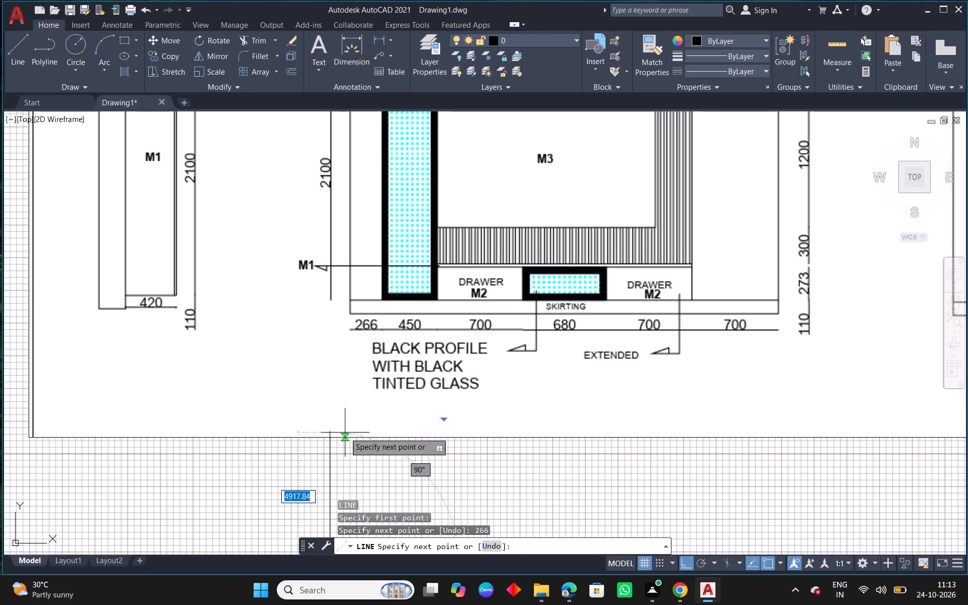
scroll(345, 433, down, 1)
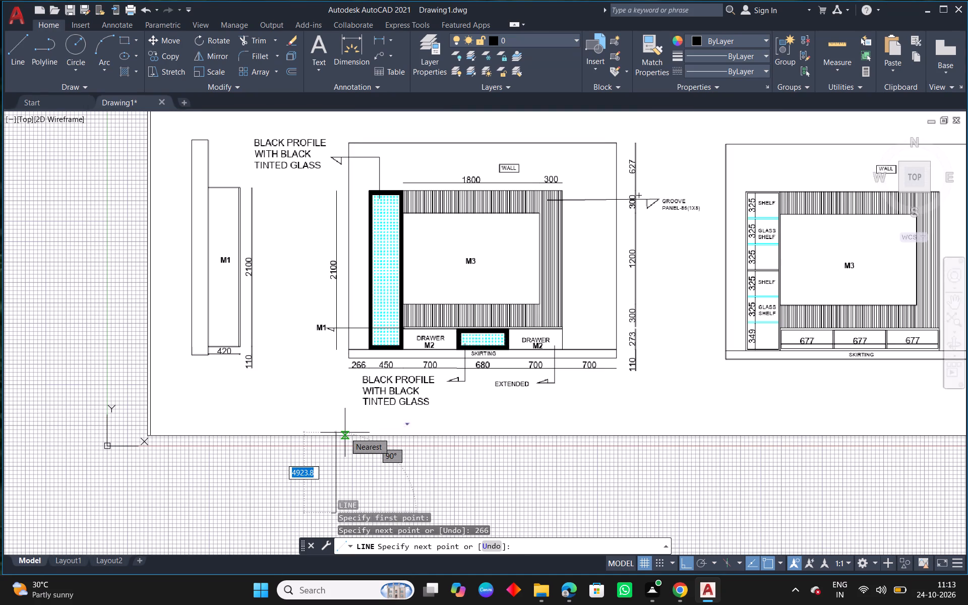
middle_drag(345, 429, 382, 205)
scroll(371, 256, up, 1)
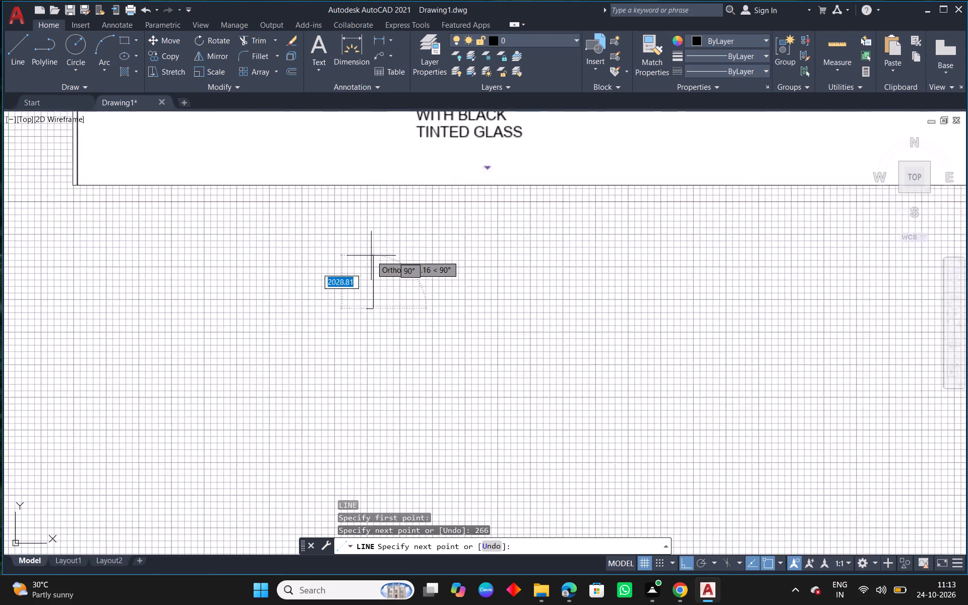
scroll(371, 256, up, 1)
text(2100)
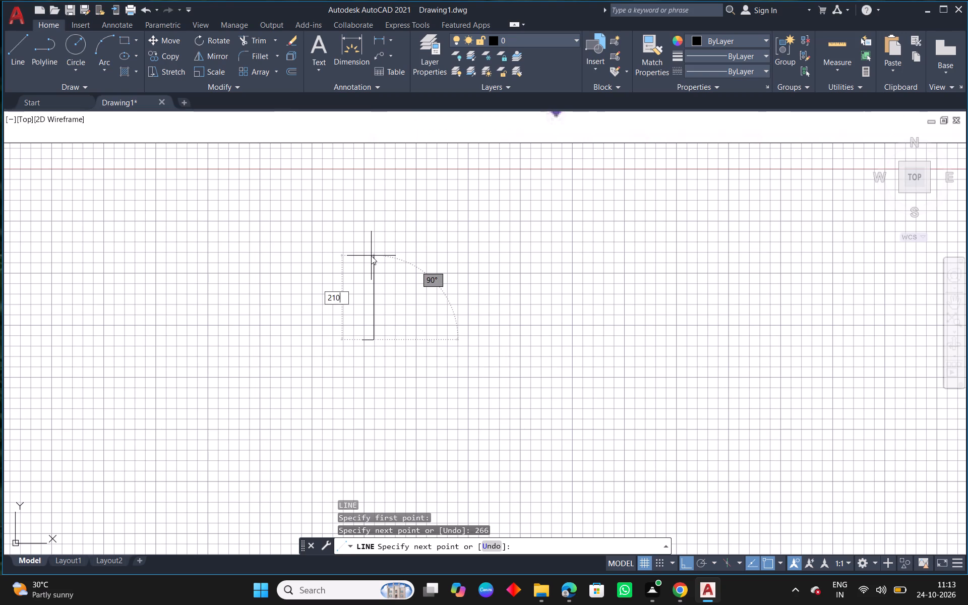
key(space)
key(space)
Close the 266 by 2100 mm rectangle with lines along its top edge and left side.
scroll(375, 264, up, 2)
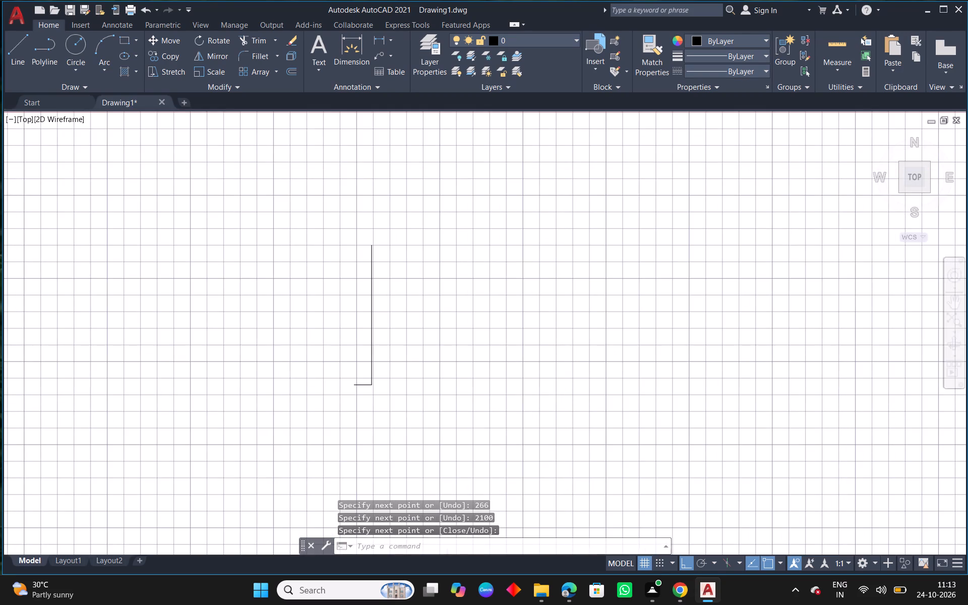
text(l)
key(space)
click(371, 234)
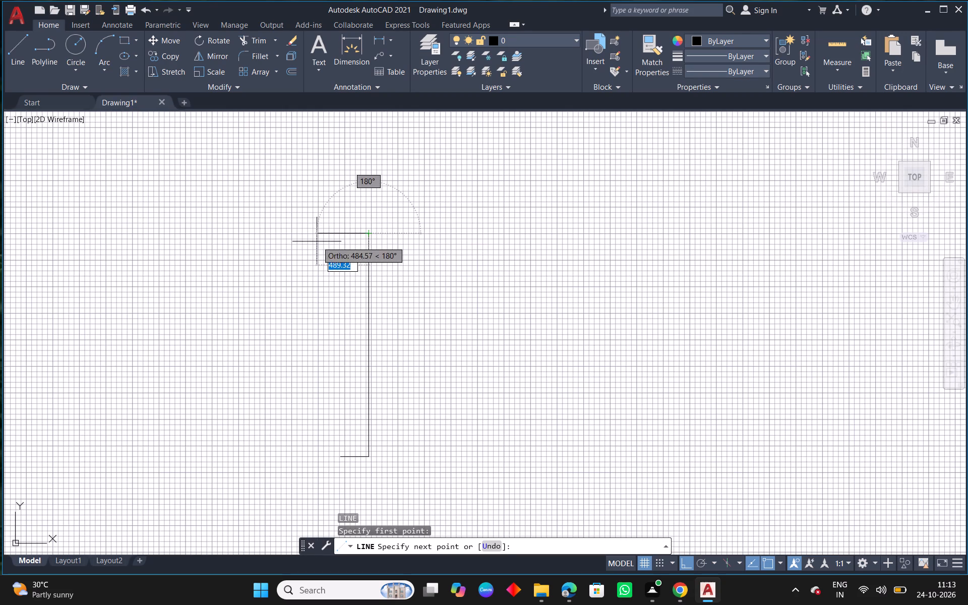
click(341, 233)
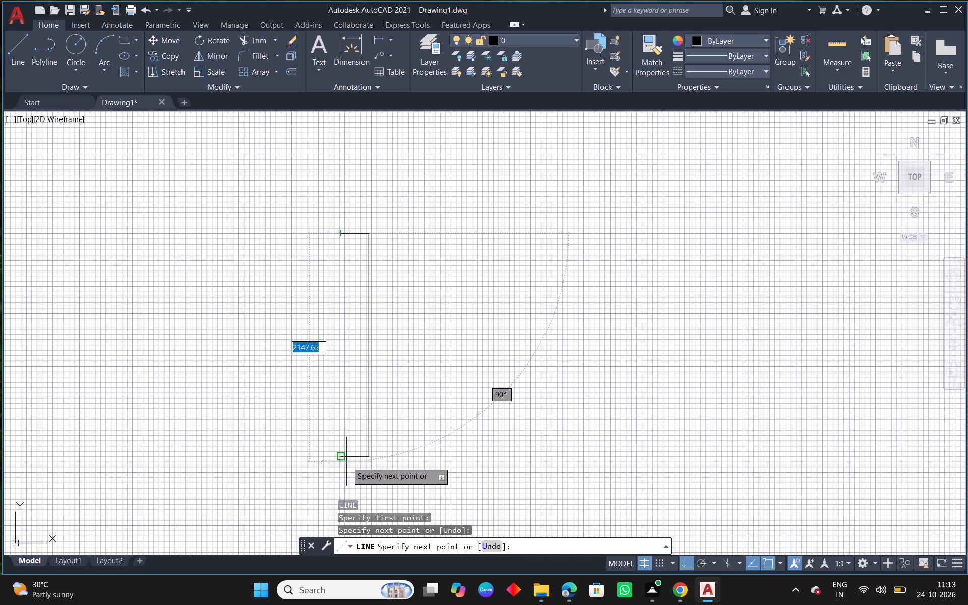
click(340, 455)
key(Escape)
Offset the rectangle's right vertical side 450 mm to the right.
scroll(320, 334, down, 3)
middle_drag(451, 343, 435, 362)
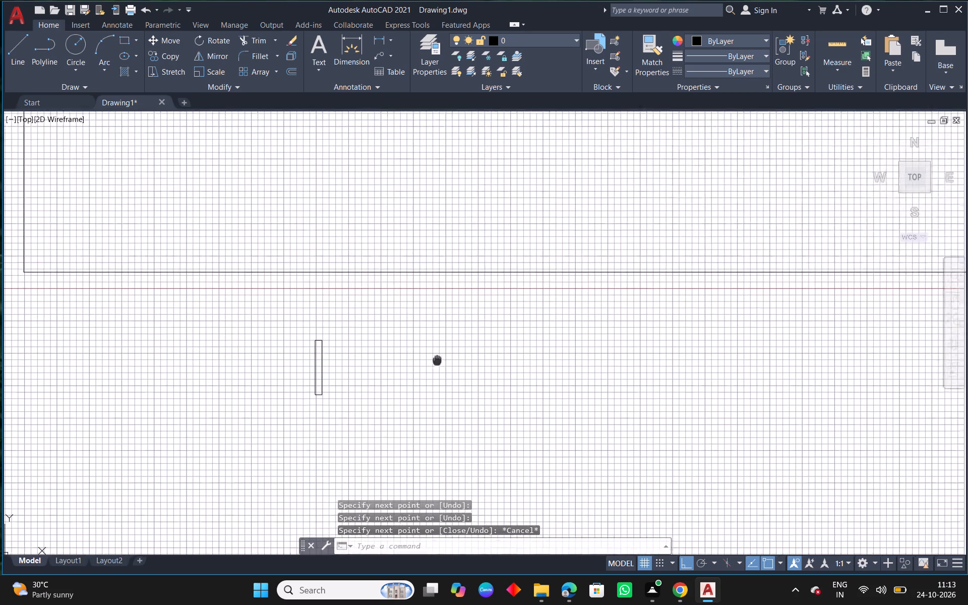
middle_drag(435, 362, 431, 367)
text(o 450)
key(space)
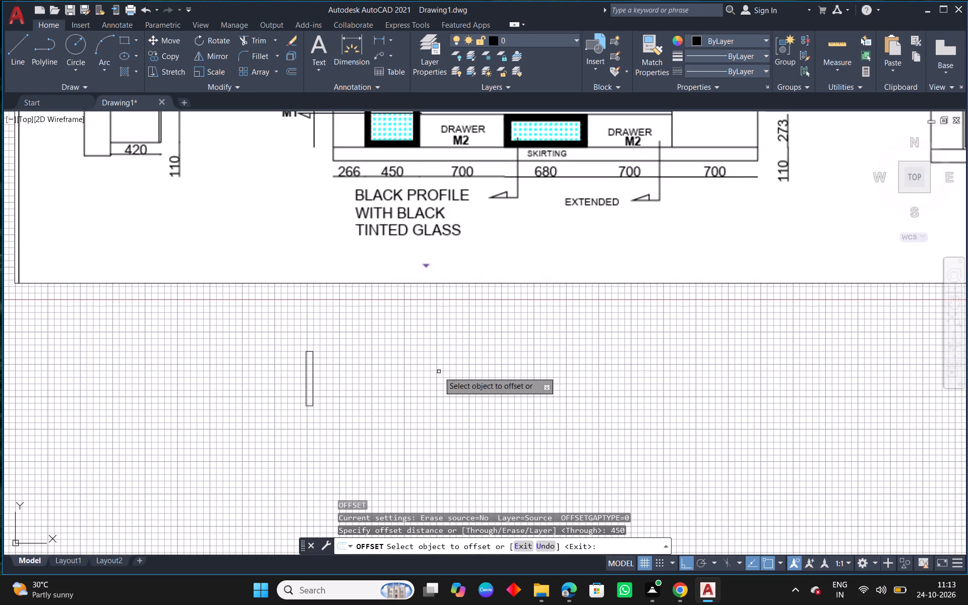
click(313, 369)
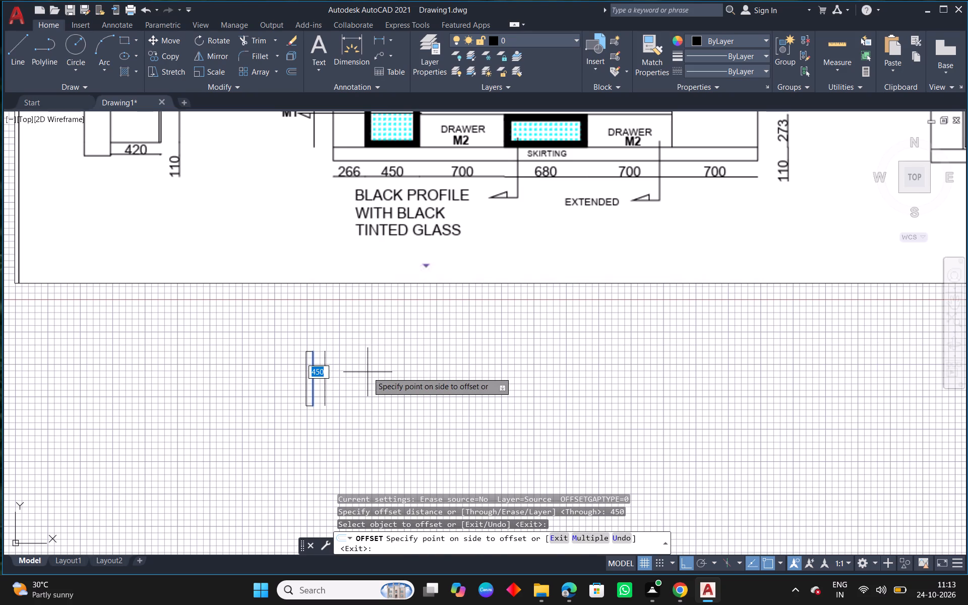
click(368, 372)
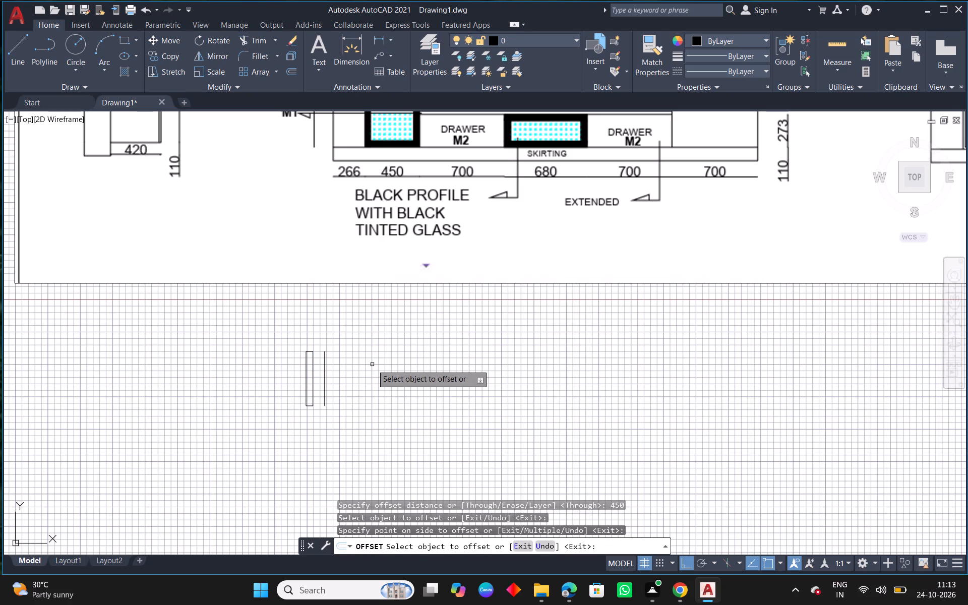
middle_drag(482, 436, 437, 404)
key(Escape)
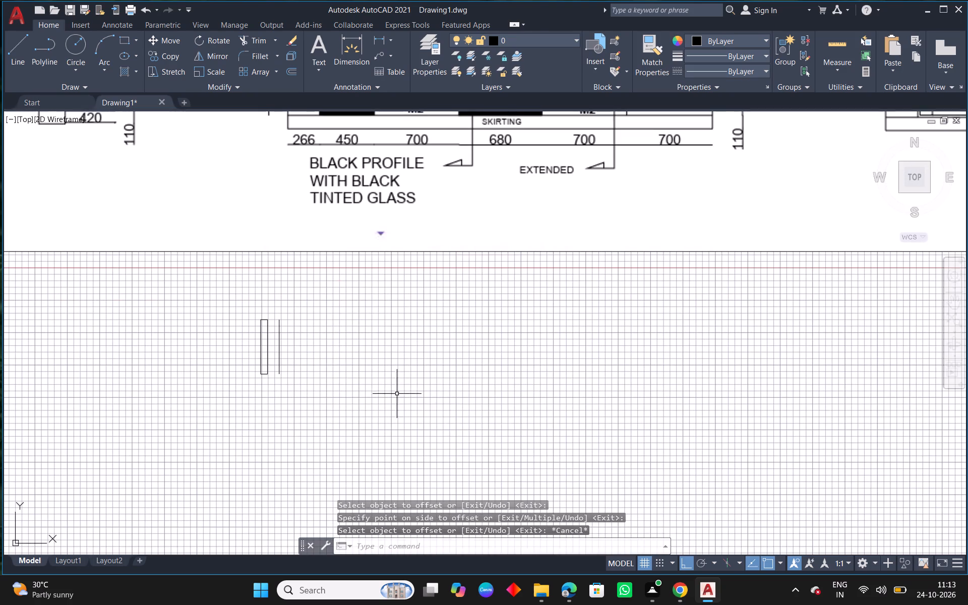
Offset the rightmost vertical line 700 mm to the right.
middle_drag(380, 387, 390, 432)
text(o)
key(space)
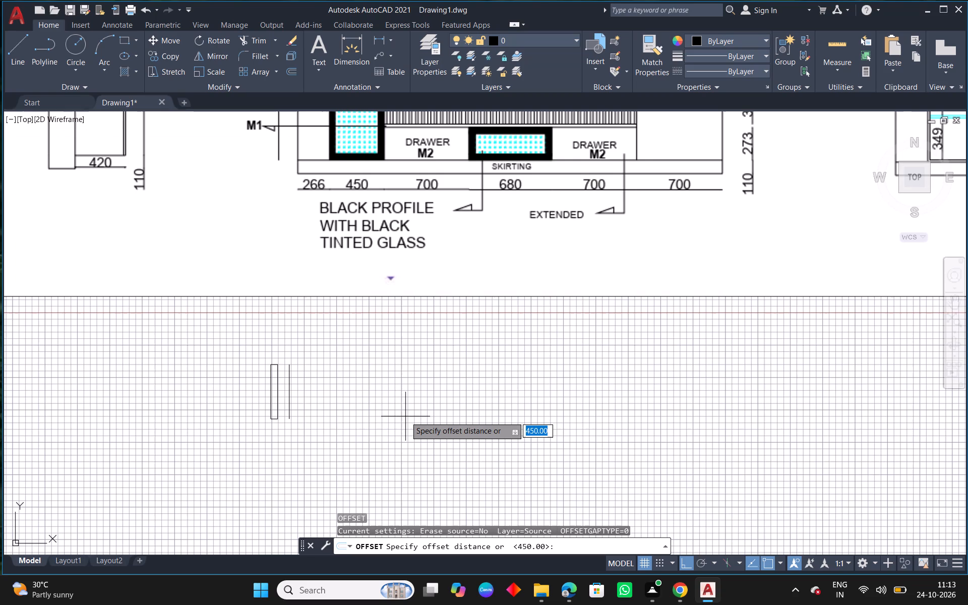
text(700)
key(space)
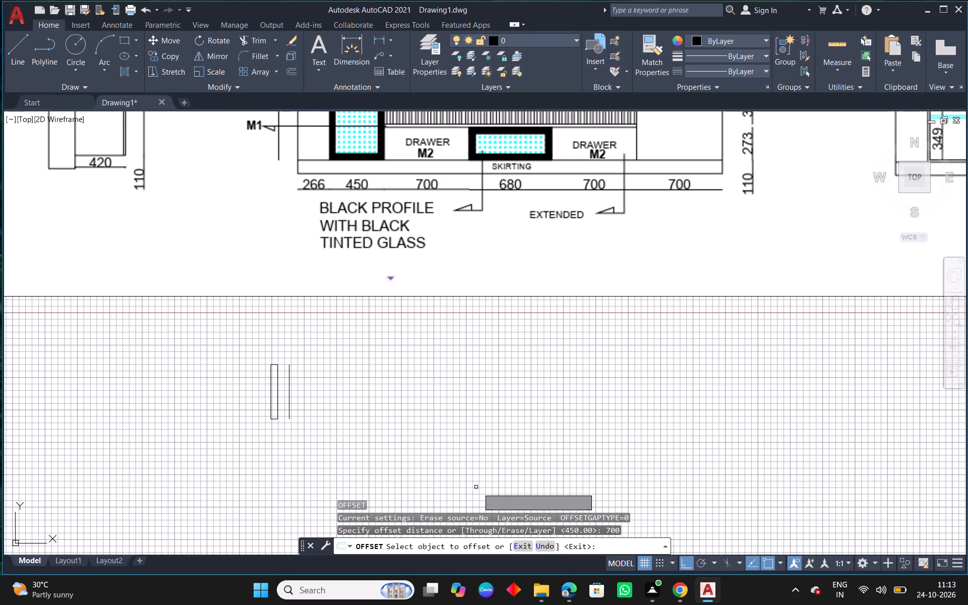
click(290, 394)
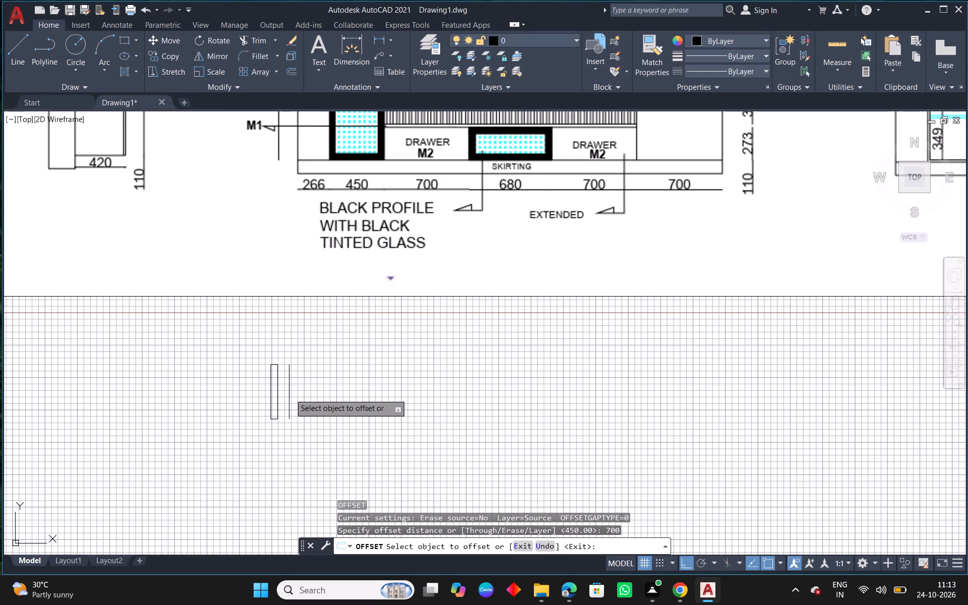
click(361, 398)
key(Escape)
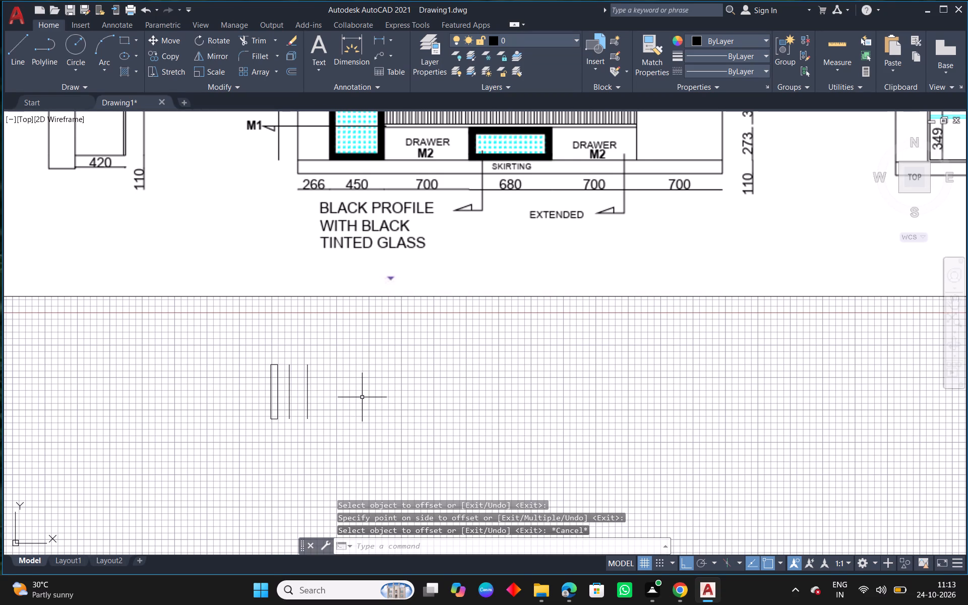
Offset the rightmost vertical line 680 mm to the right for the middle section.
text(o 680)
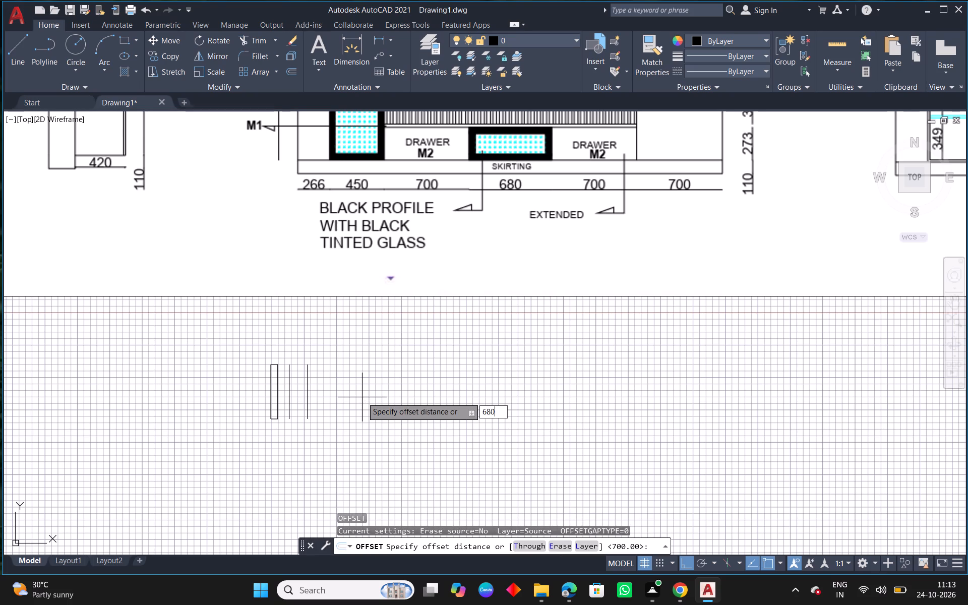
key(Return)
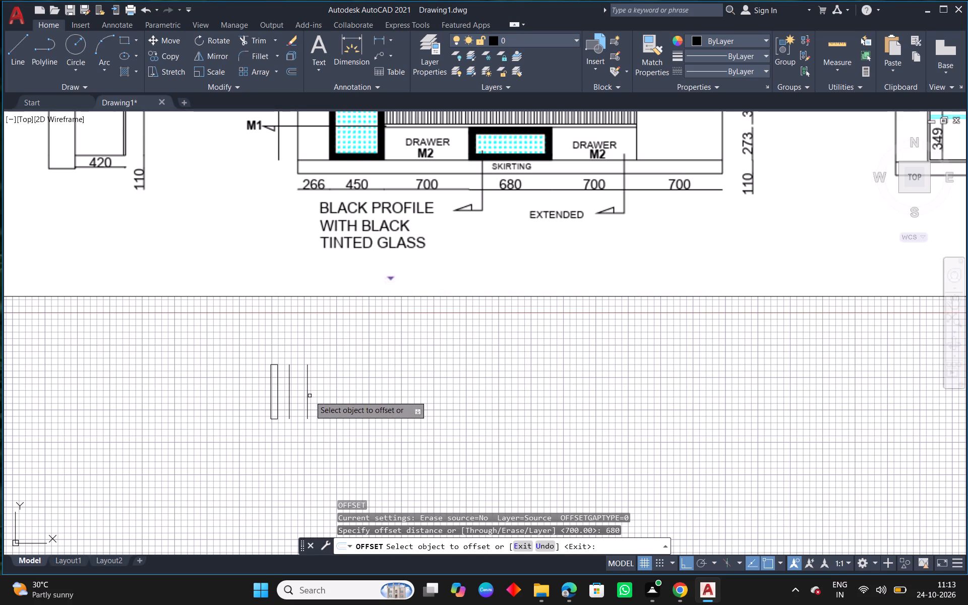
drag(307, 397, 324, 395)
click(355, 396)
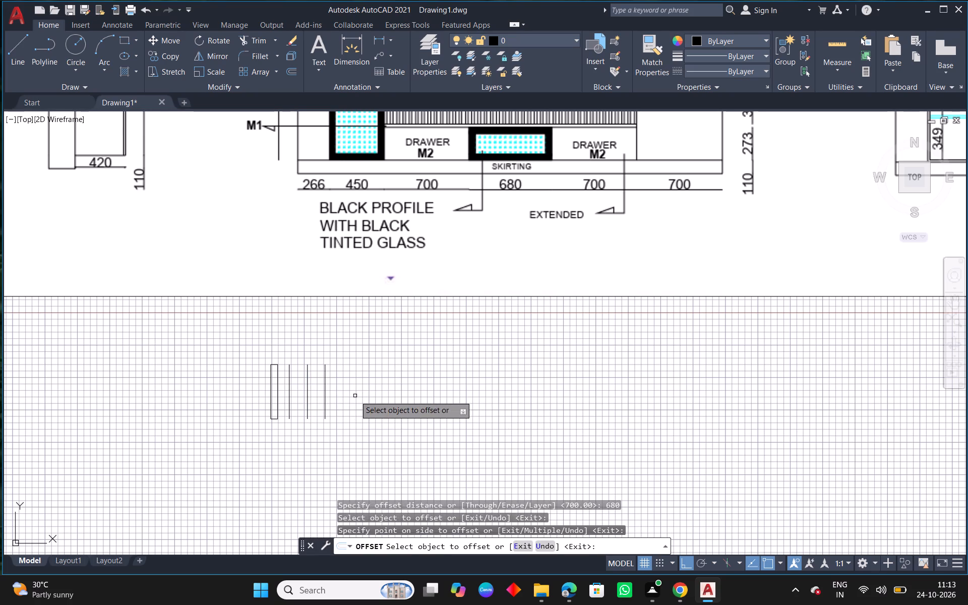
key(Escape)
Offset the rightmost vertical line 700 mm to the right twice in succession, adding the last two sections.
key(o)
key(space)
text(7)
text(00)
key(Return)
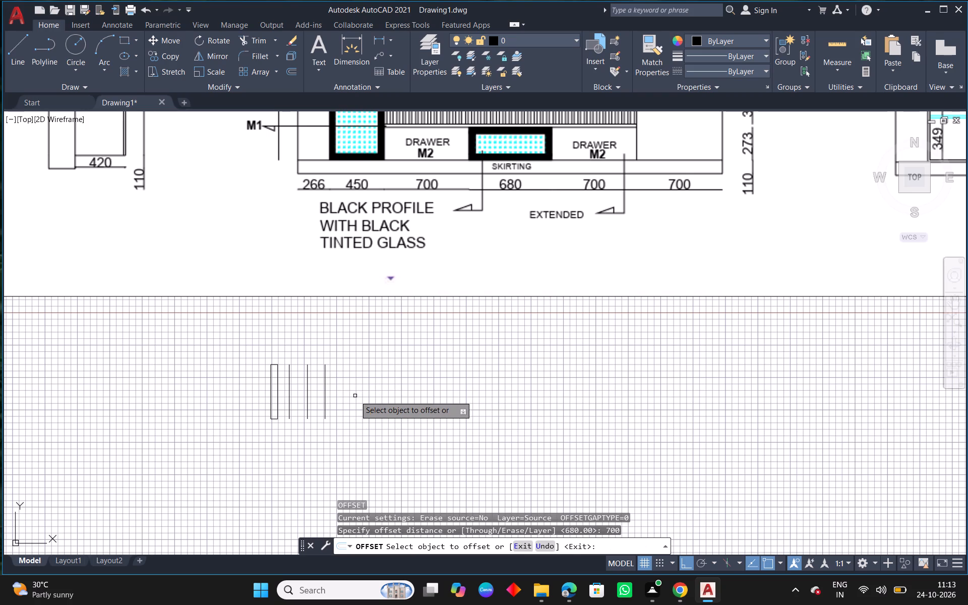
drag(324, 409, 334, 409)
click(385, 418)
click(344, 413)
click(380, 405)
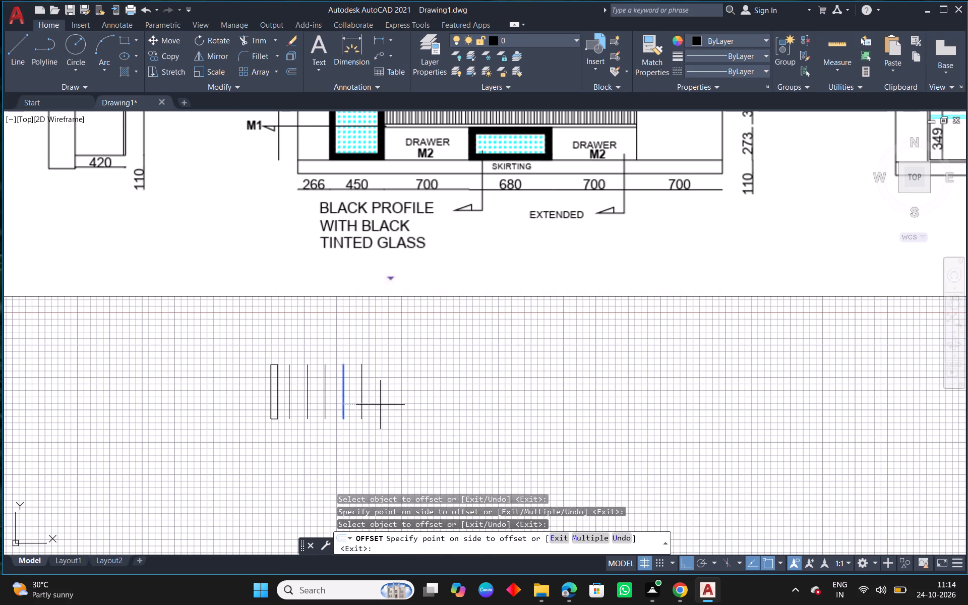
right_click(375, 376)
click(404, 386)
Turn off the background grid display.
middle_drag(295, 418, 314, 332)
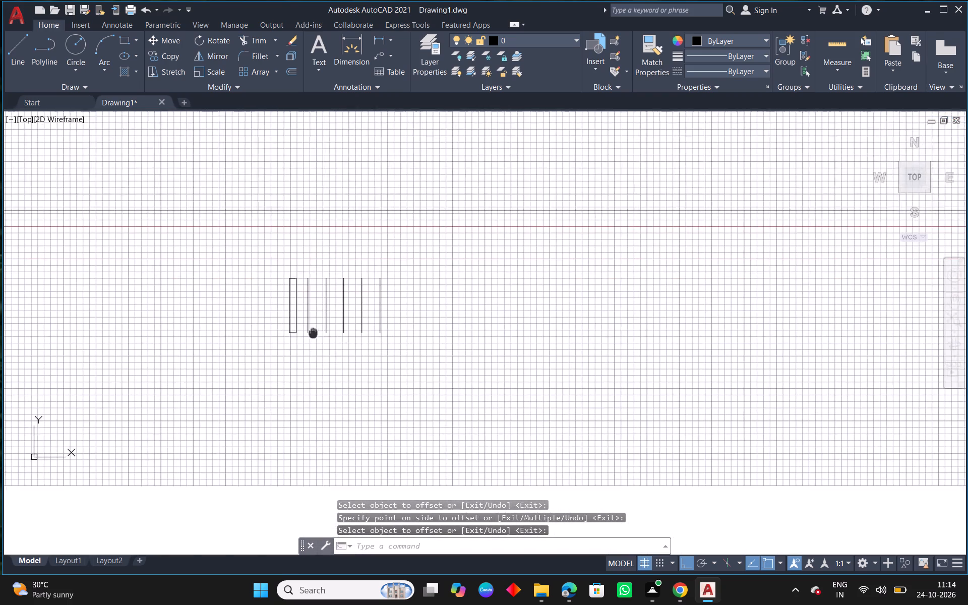
scroll(264, 324, up, 3)
middle_drag(634, 357, 578, 344)
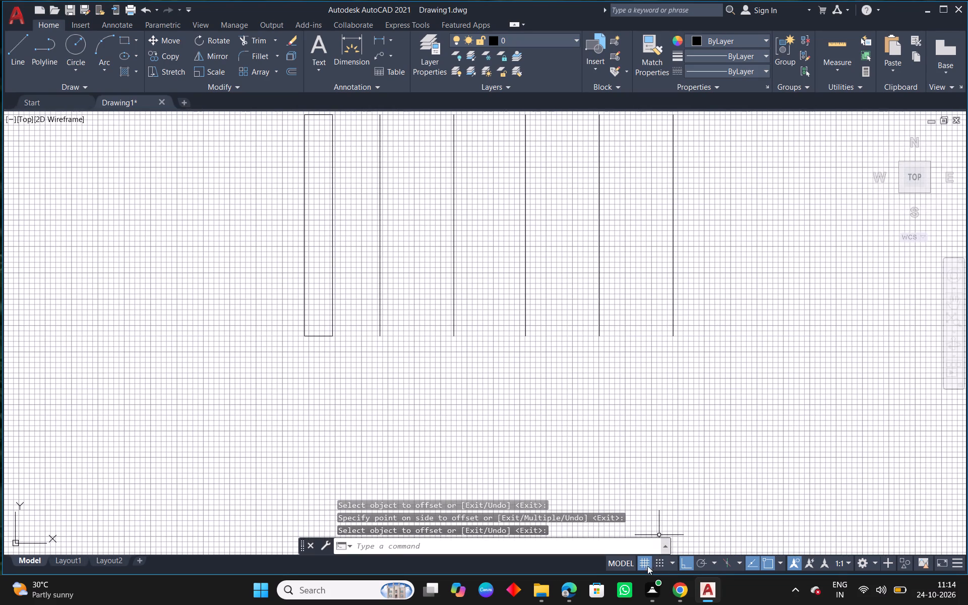
click(647, 567)
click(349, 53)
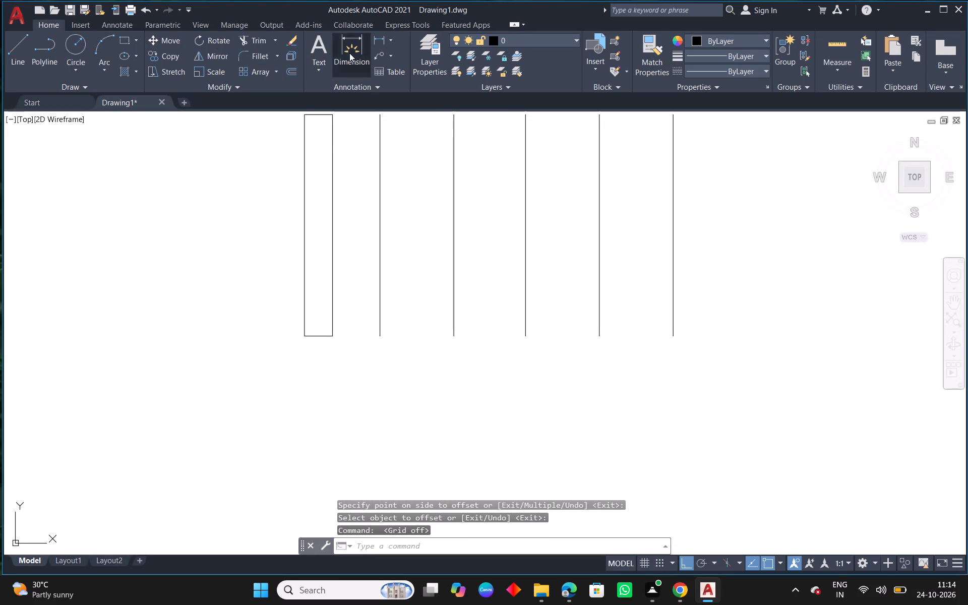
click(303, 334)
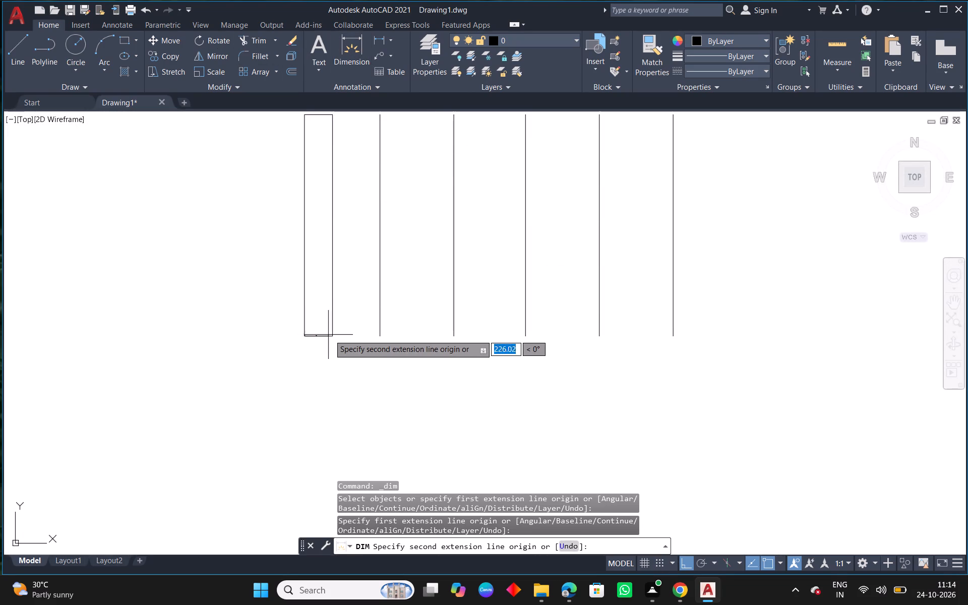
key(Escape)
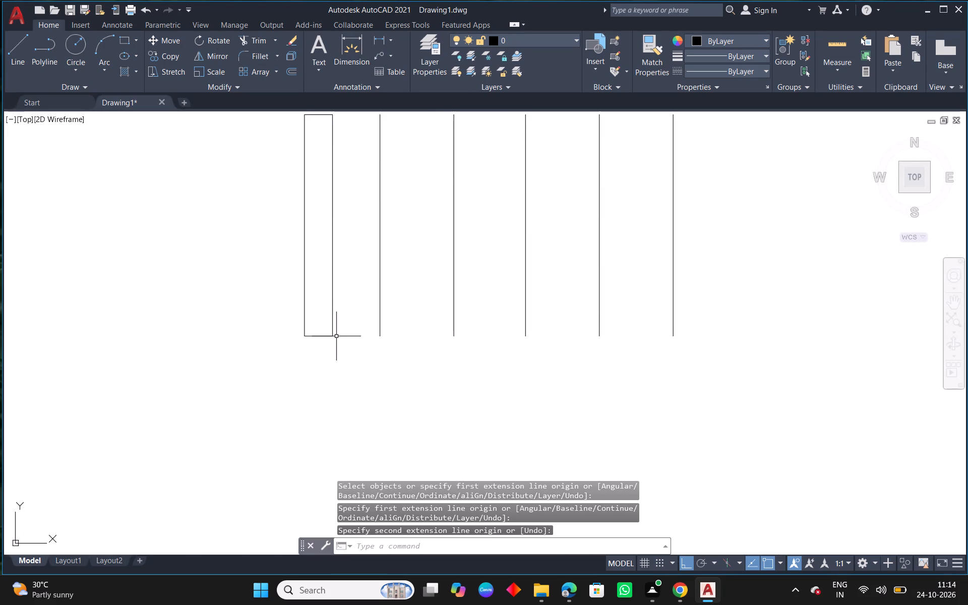
Modify the ISO-25 dimension style, setting its text height to 50.
text(d)
key(space)
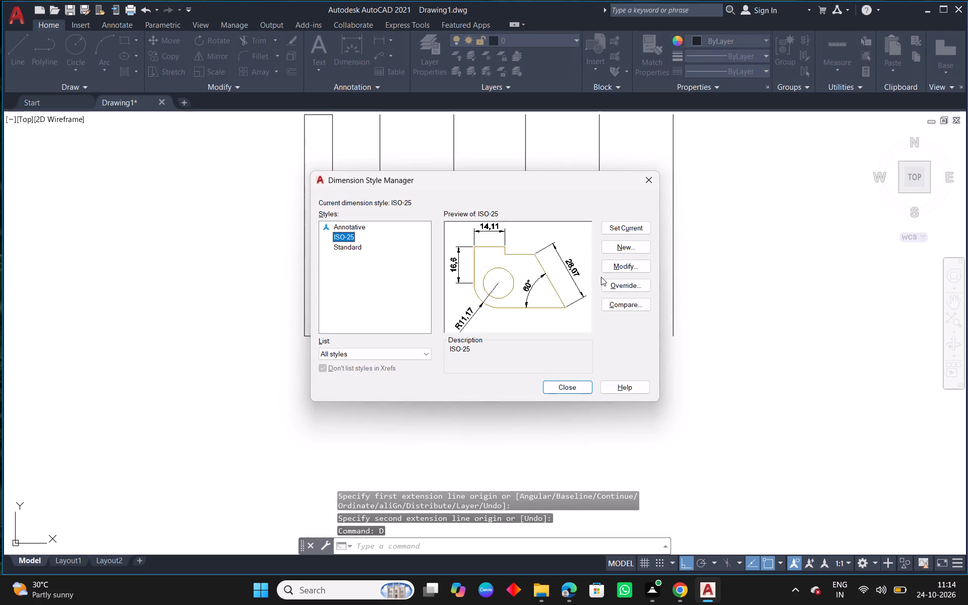
click(624, 268)
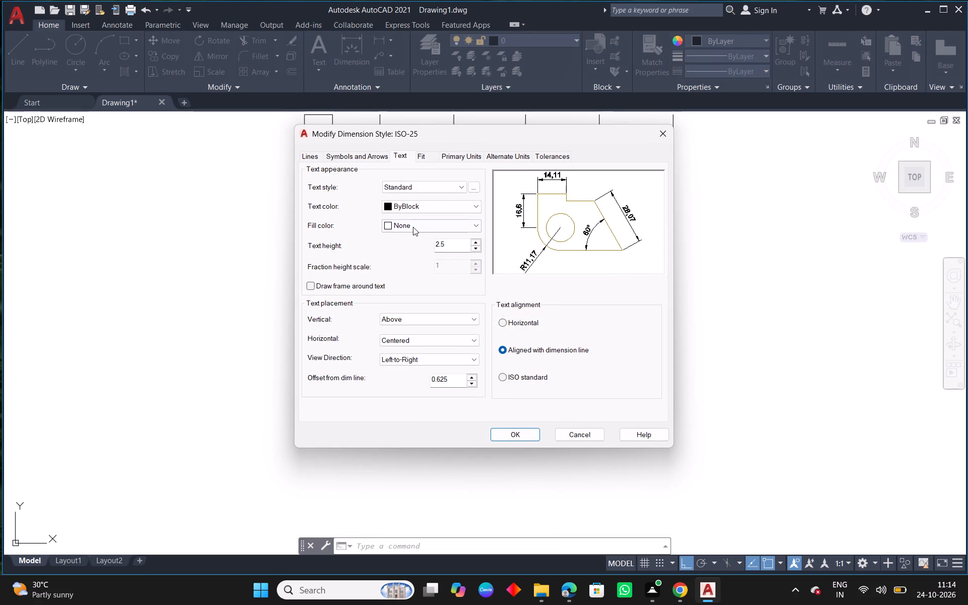
drag(454, 246, 430, 244)
key(BackSpace)
text(50)
key(Return)
Set the ISO-25 dimension style's arrow size to 40 and make the style current.
click(374, 155)
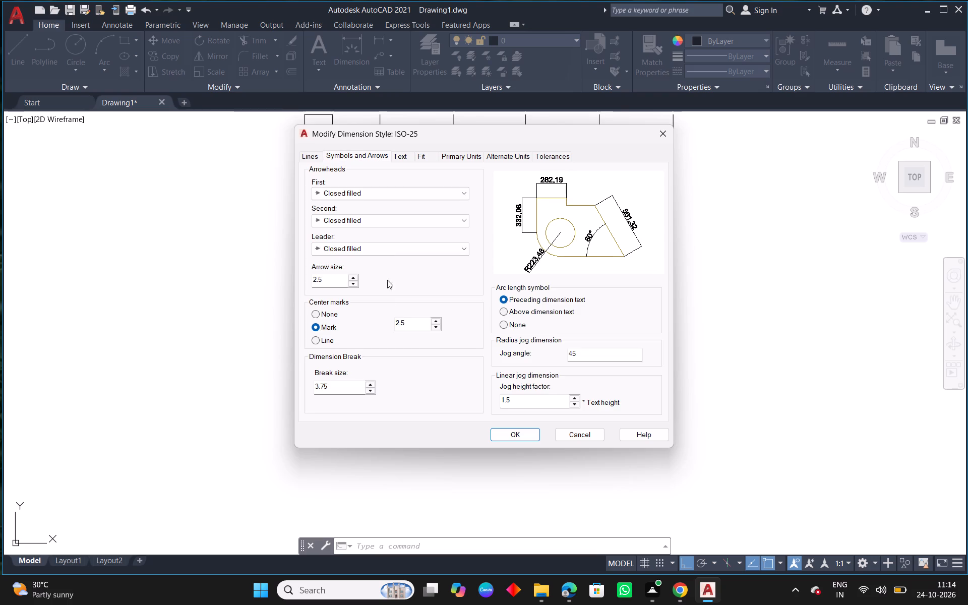
drag(316, 280, 301, 281)
drag(325, 280, 305, 277)
key(BackSpace)
text(40)
key(Return)
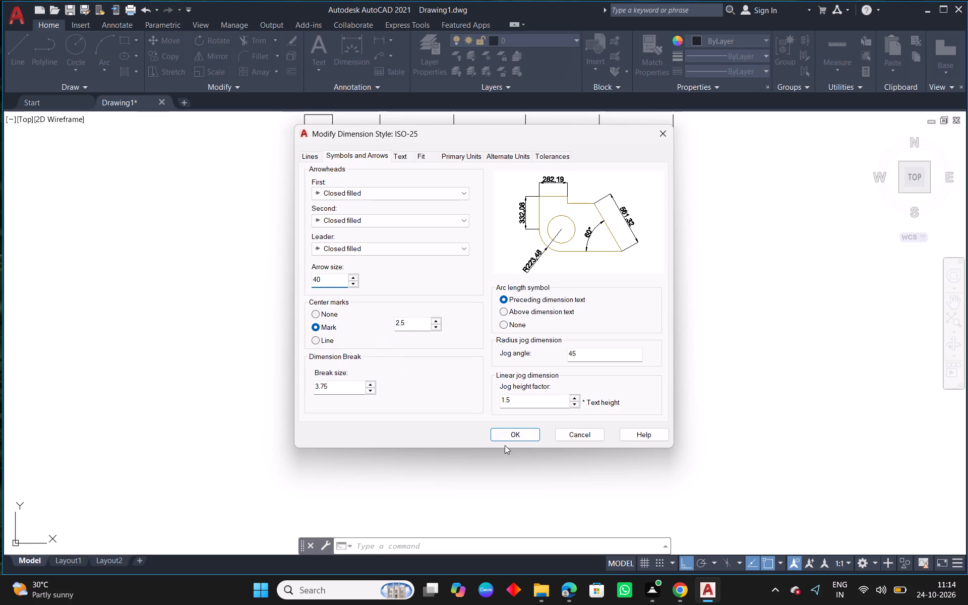
click(512, 432)
click(624, 230)
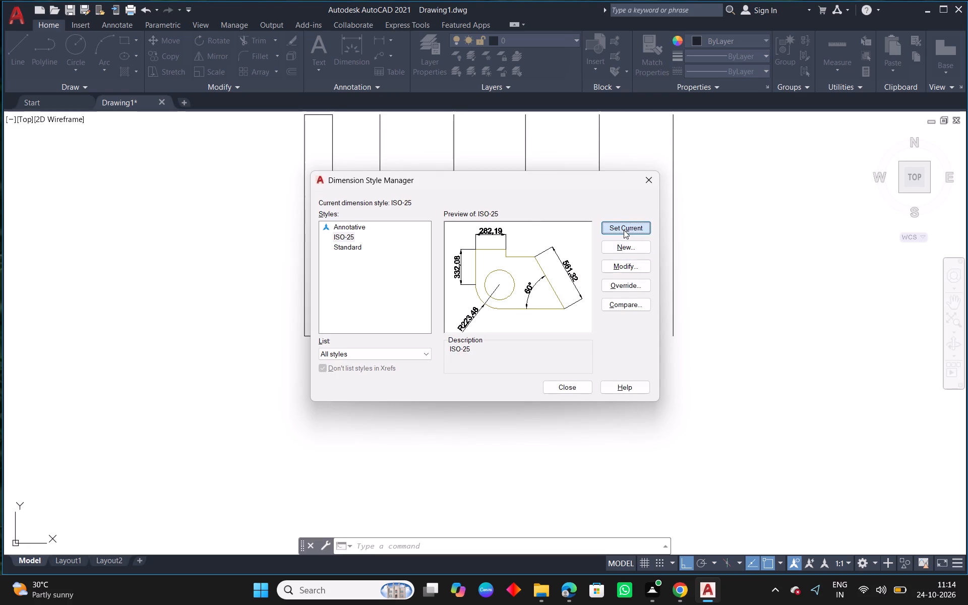
click(761, 341)
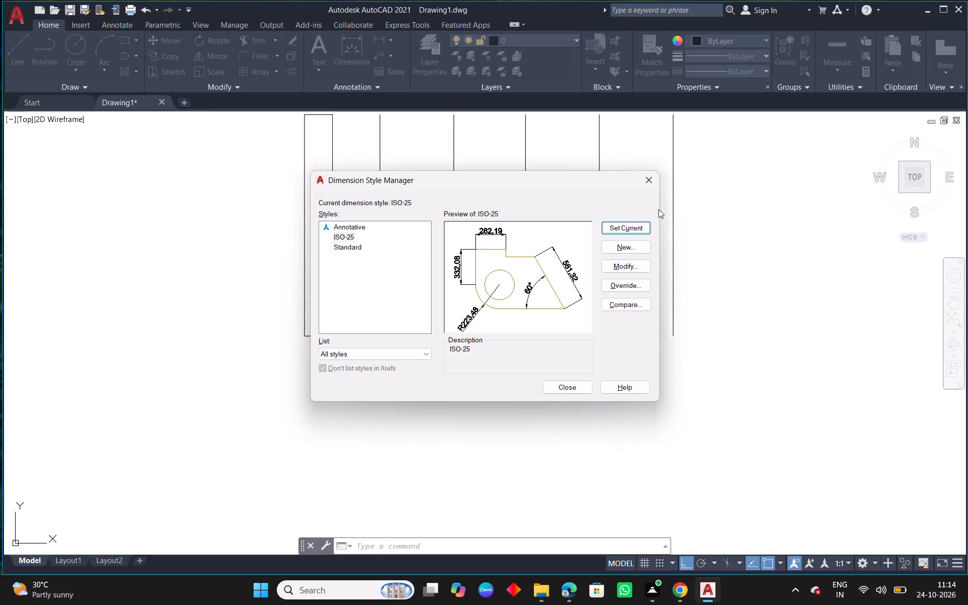
click(653, 184)
Dimension the widths of the first two sections in one row just below the base line.
scroll(314, 334, up, 3)
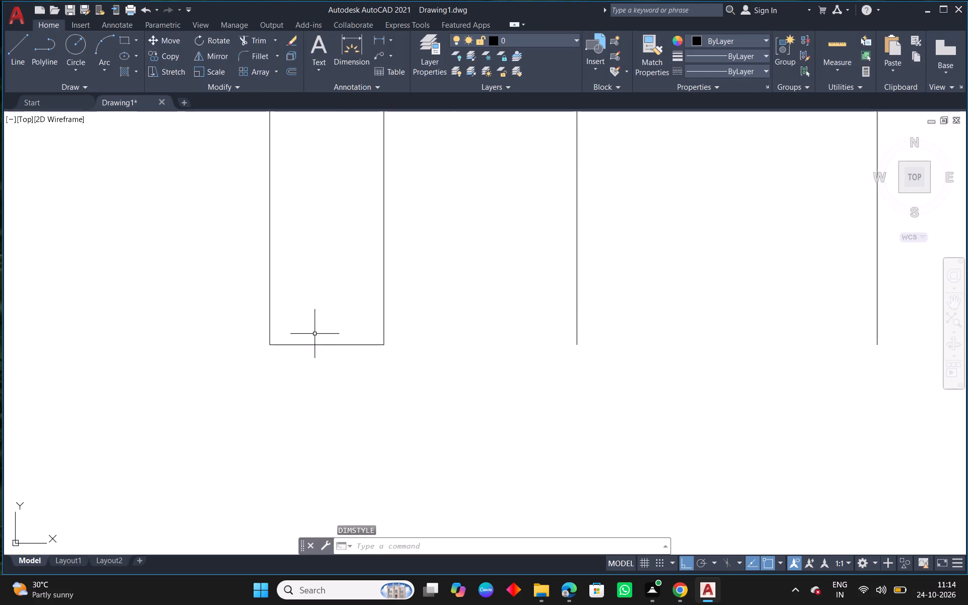
click(358, 53)
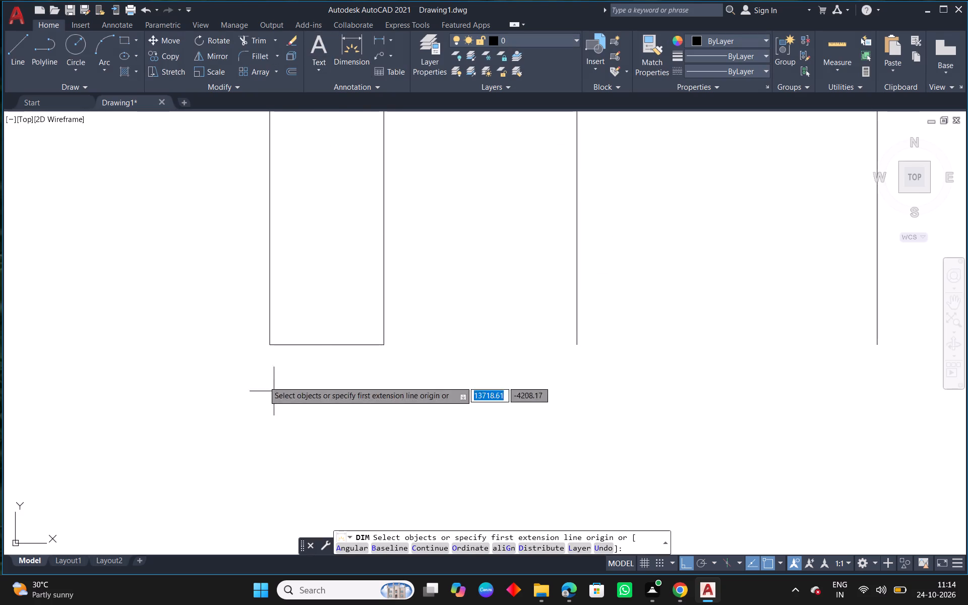
click(270, 345)
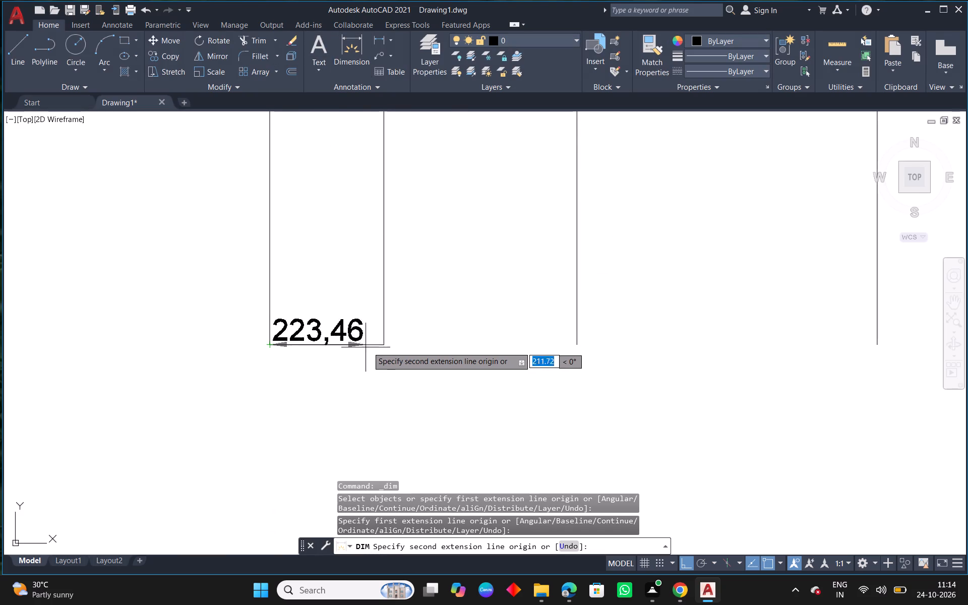
click(382, 344)
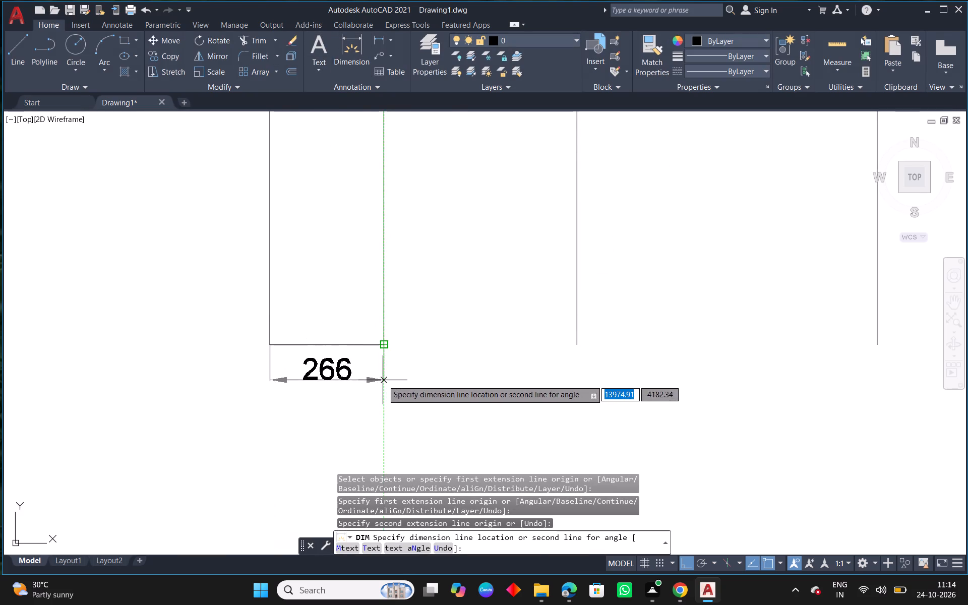
click(383, 380)
click(384, 347)
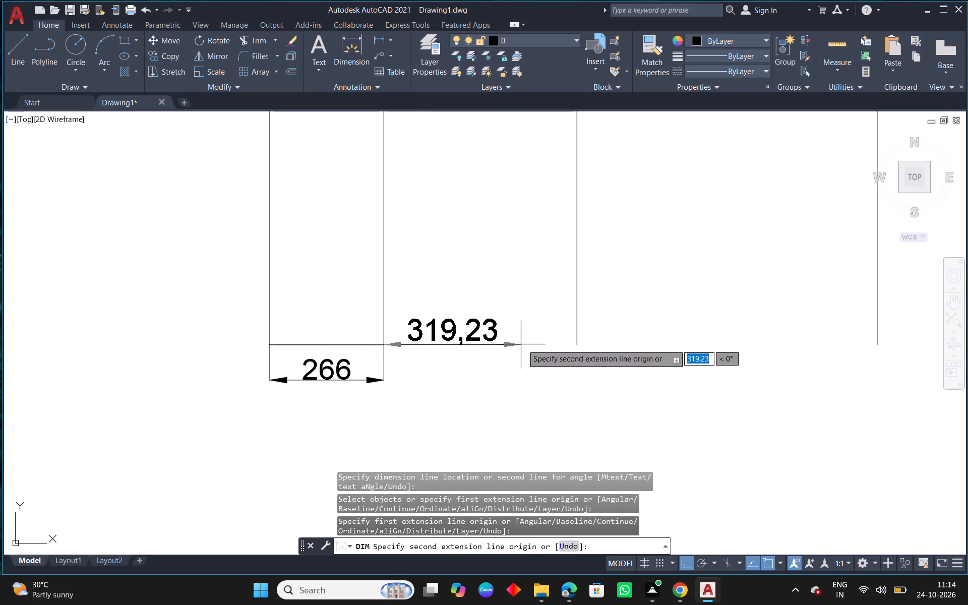
click(580, 345)
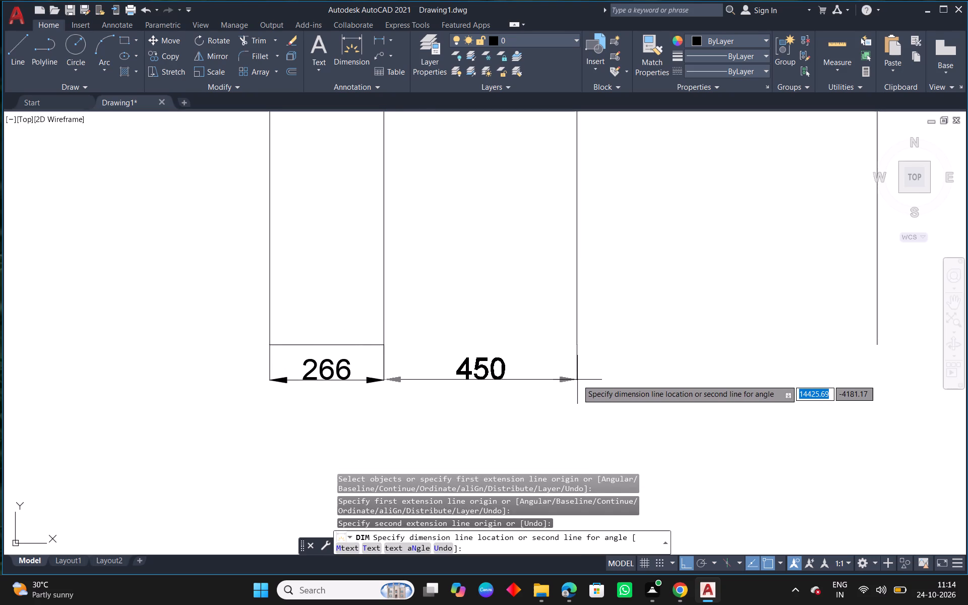
click(577, 380)
middle_drag(630, 371, 627, 369)
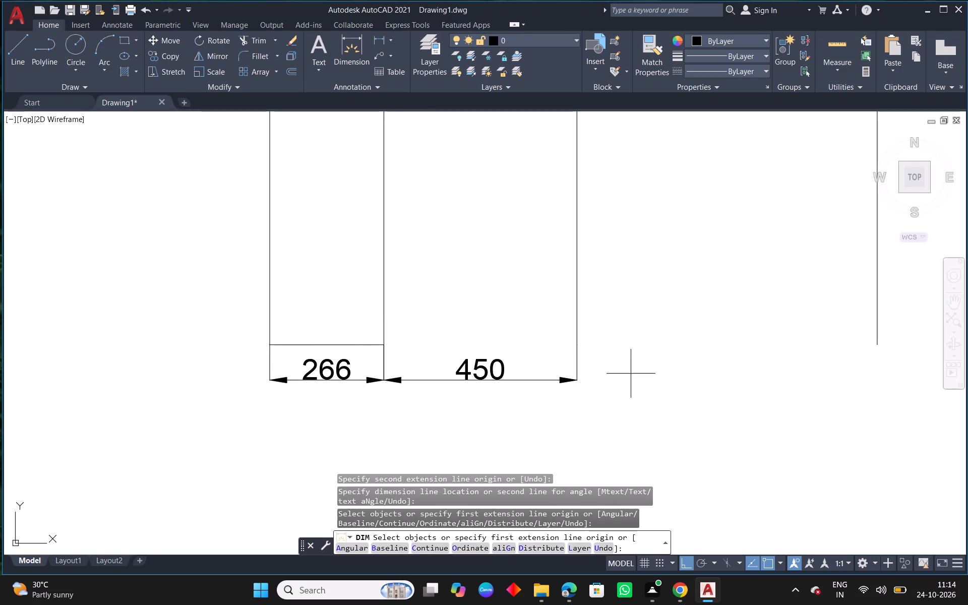
middle_drag(627, 369, 495, 357)
key(Escape)
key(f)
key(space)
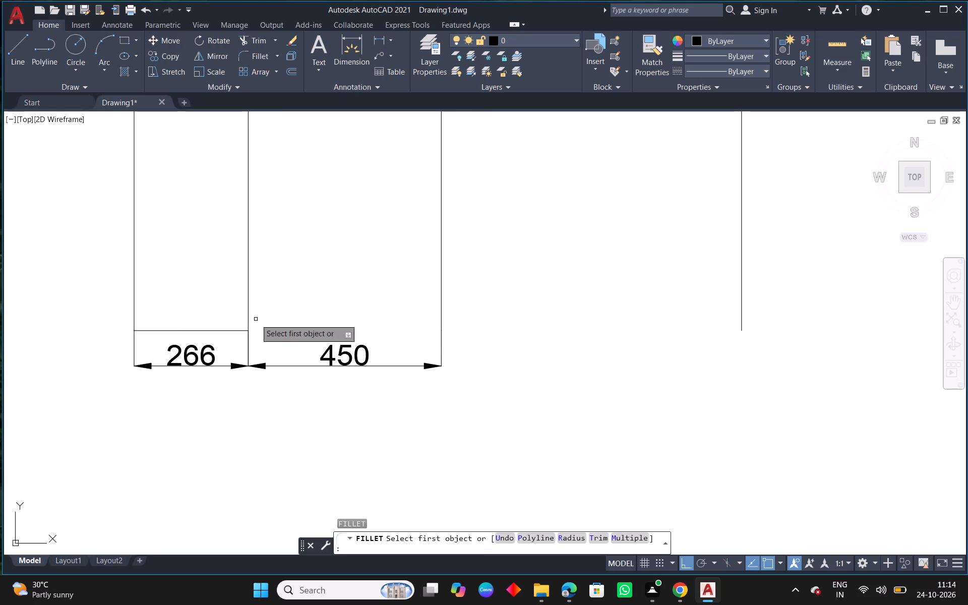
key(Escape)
Extend the bottom horizontal line rightward from the first section, line by line, to the second-to-last vertical line.
text(ex)
key(space)
drag(235, 314, 235, 340)
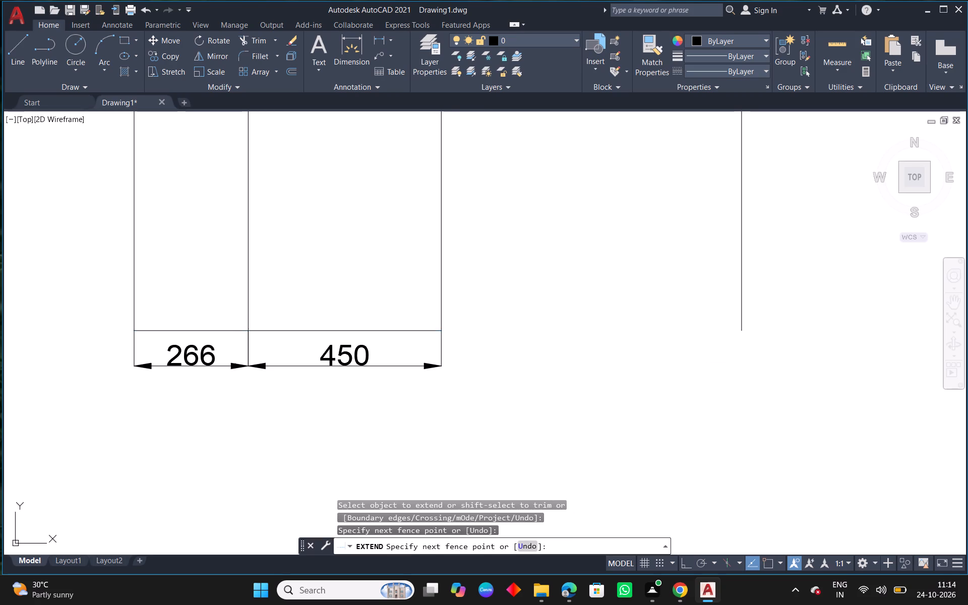
drag(353, 299, 372, 340)
middle_drag(551, 338, 280, 357)
scroll(274, 364, down, 1)
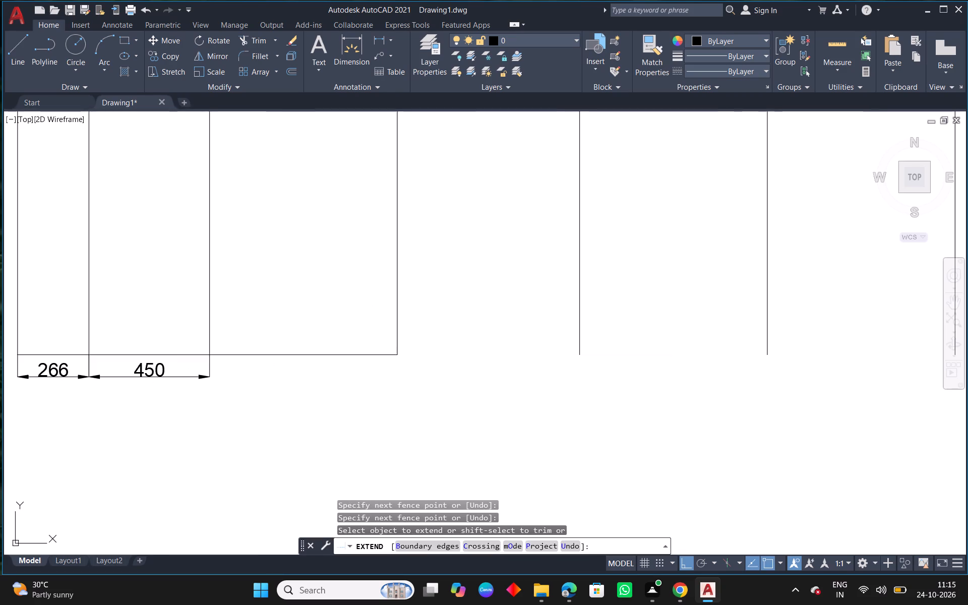
drag(322, 323, 323, 360)
drag(356, 329, 353, 360)
key(Escape)
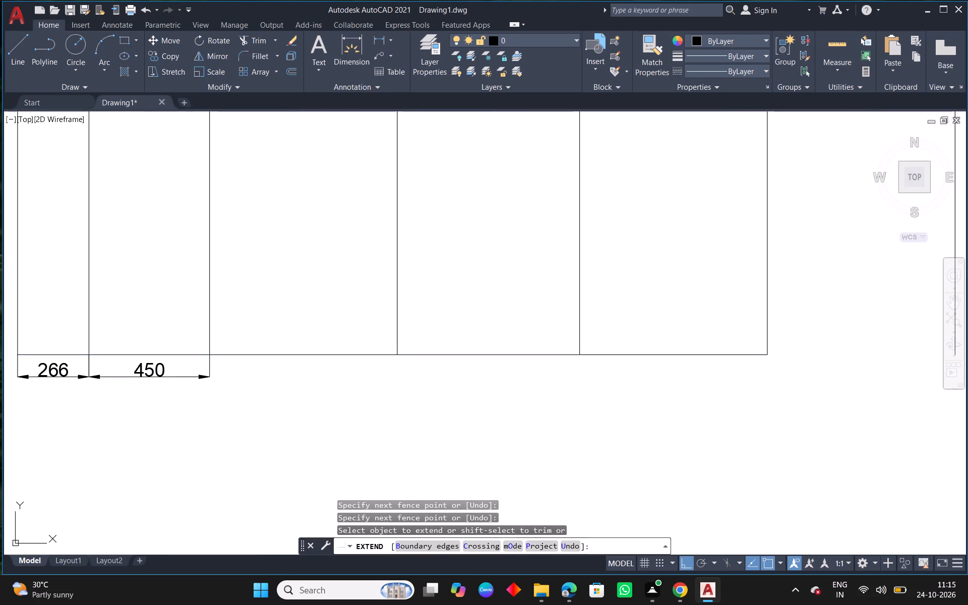
Dimension the widths of the third and fourth sections, aligned with the existing dimension row below the base.
middle_drag(333, 374, 457, 330)
click(347, 65)
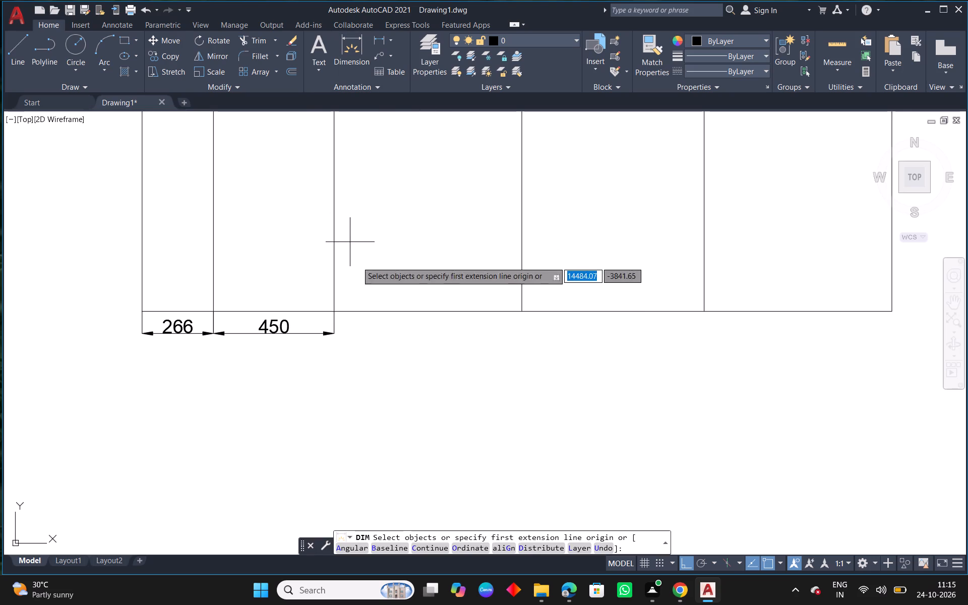
scroll(379, 300, up, 1)
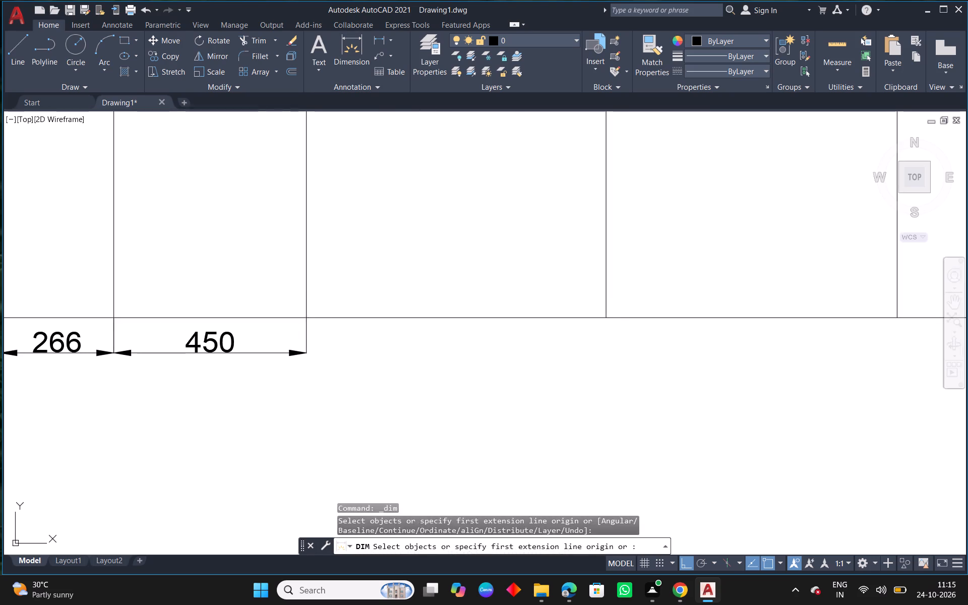
click(307, 319)
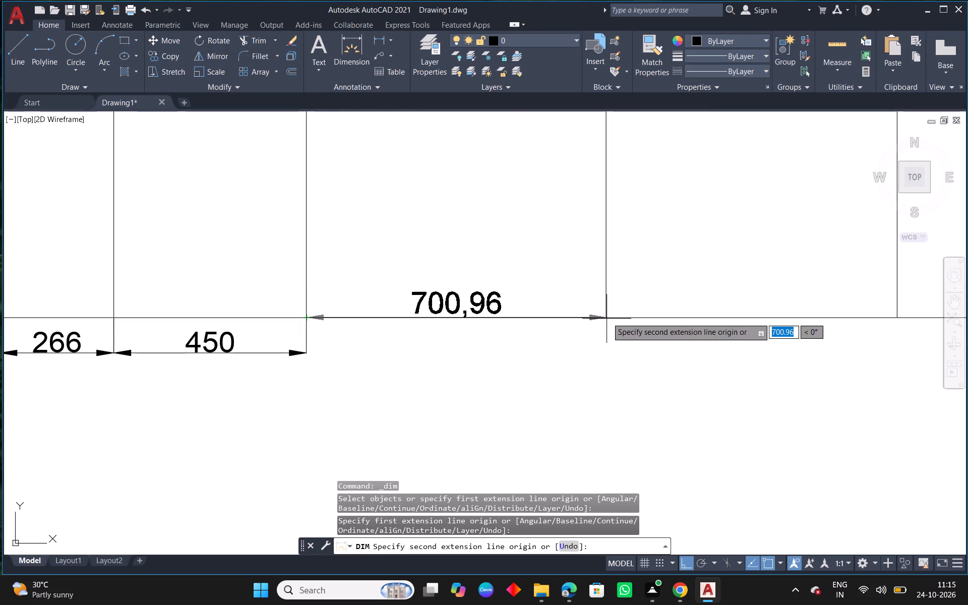
click(609, 315)
click(604, 352)
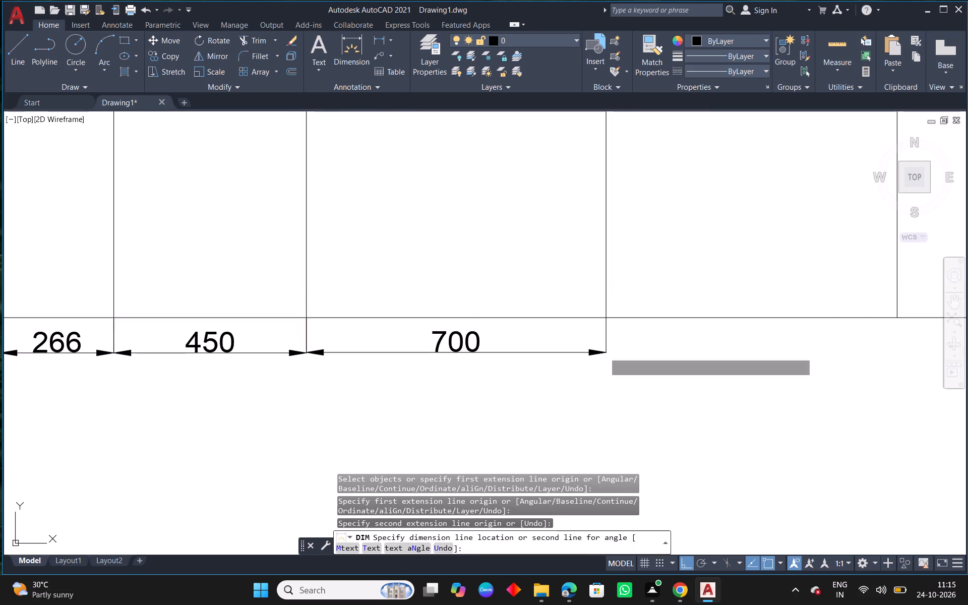
middle_drag(709, 380, 500, 337)
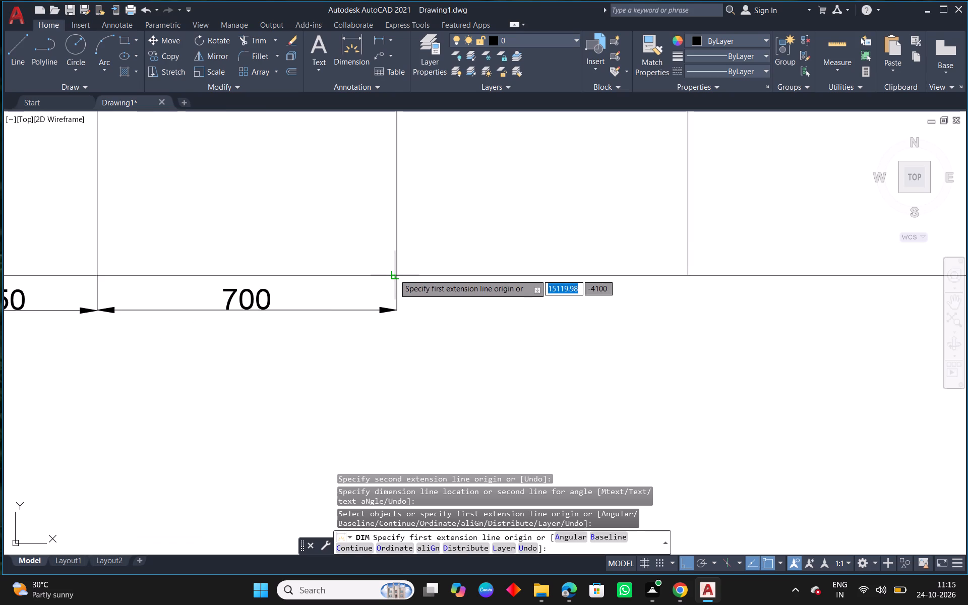
click(398, 273)
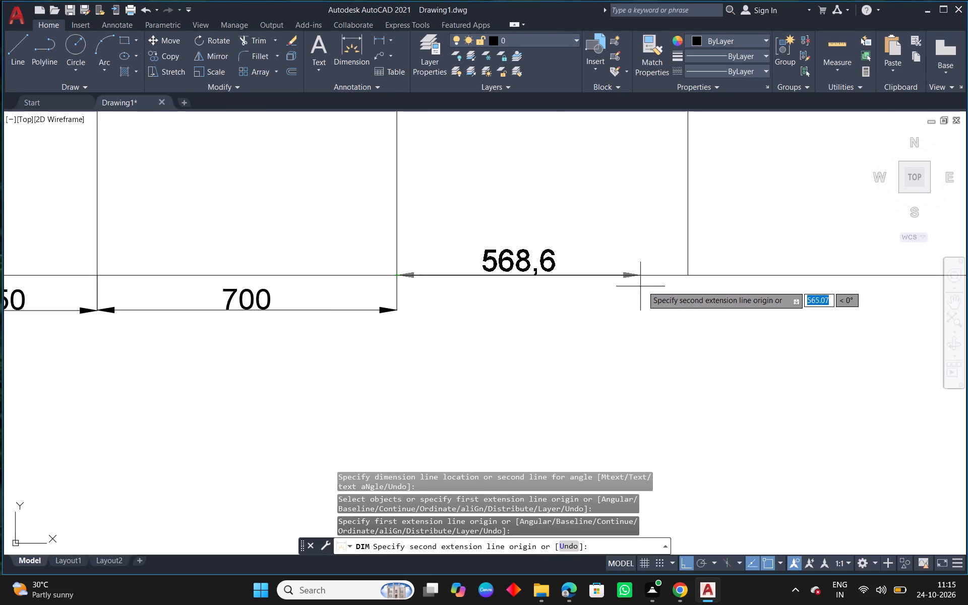
click(691, 274)
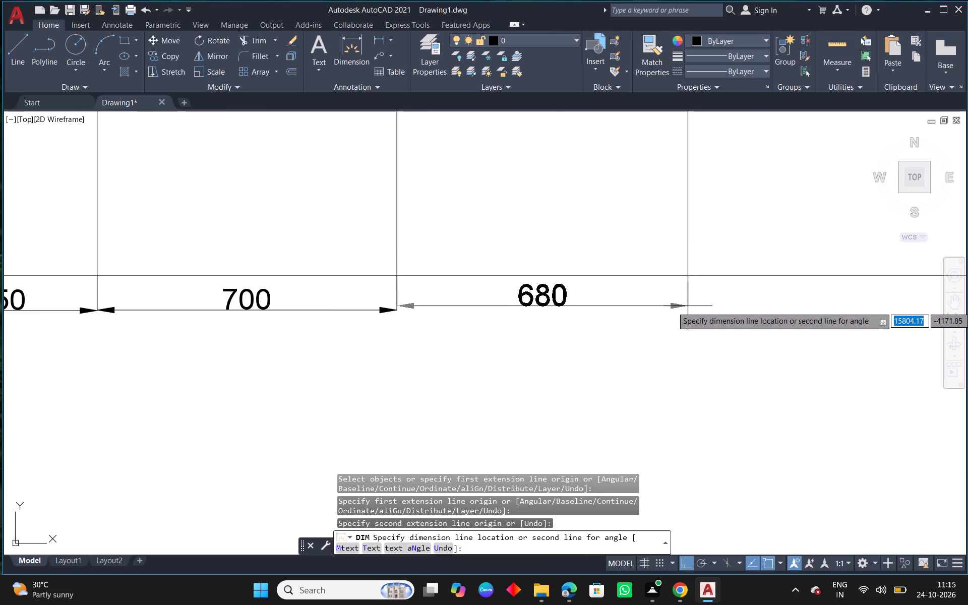
click(688, 311)
Dimension the widths of the last two sections, continuing the dimension row below the base.
scroll(491, 323, down, 4)
middle_drag(612, 358, 612, 357)
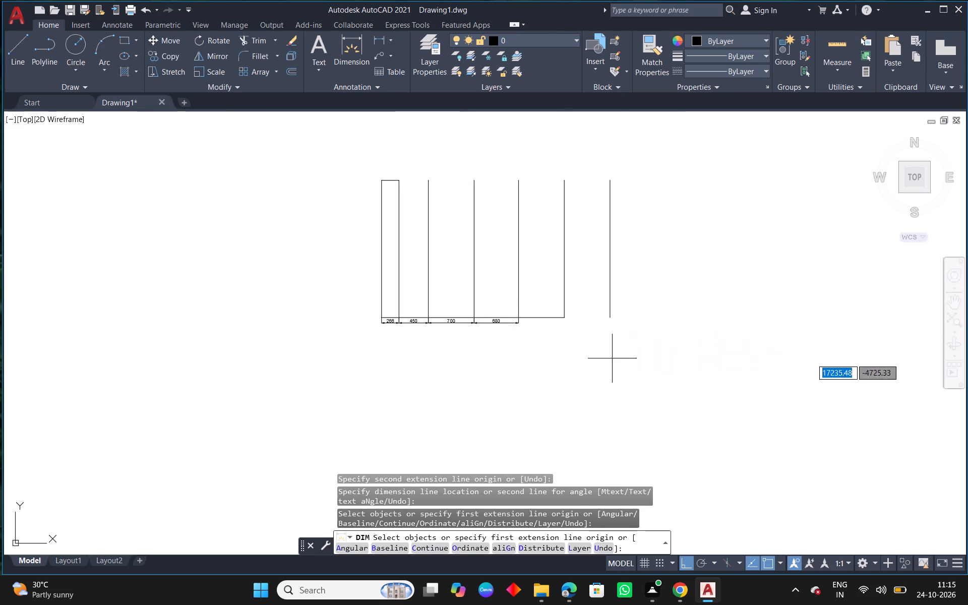
middle_drag(612, 357, 477, 328)
scroll(407, 297, up, 3)
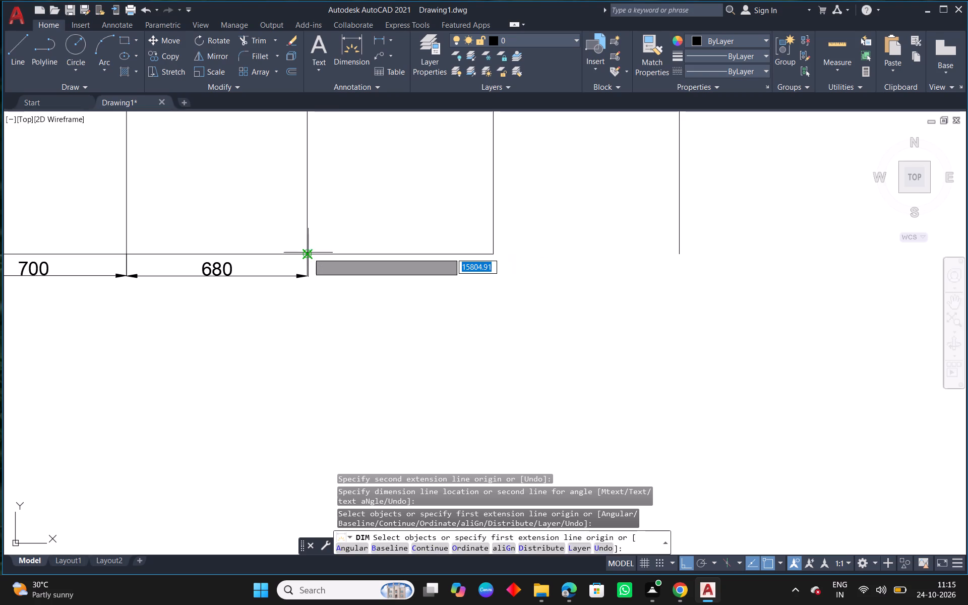
click(309, 253)
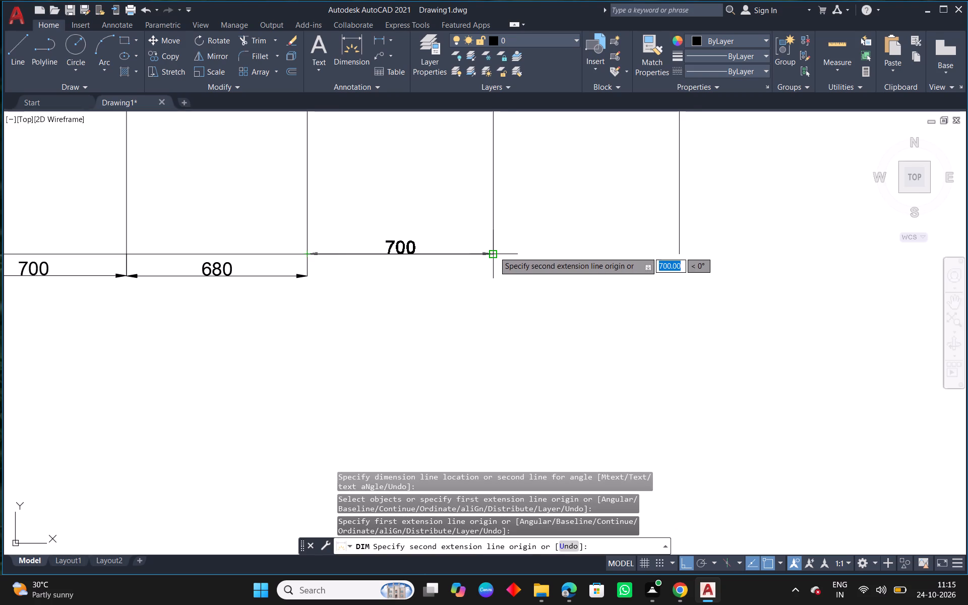
click(494, 253)
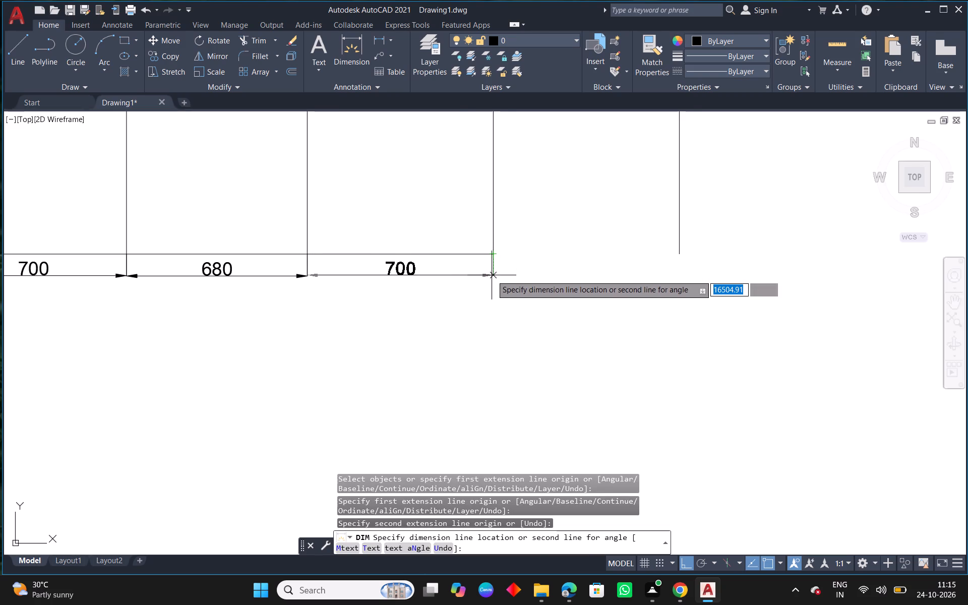
click(492, 275)
click(495, 255)
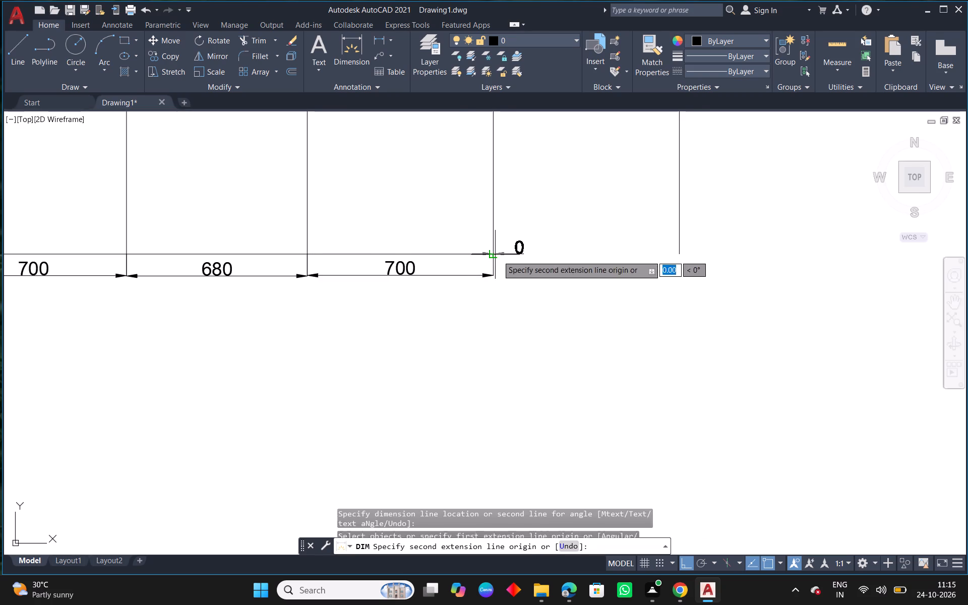
click(680, 255)
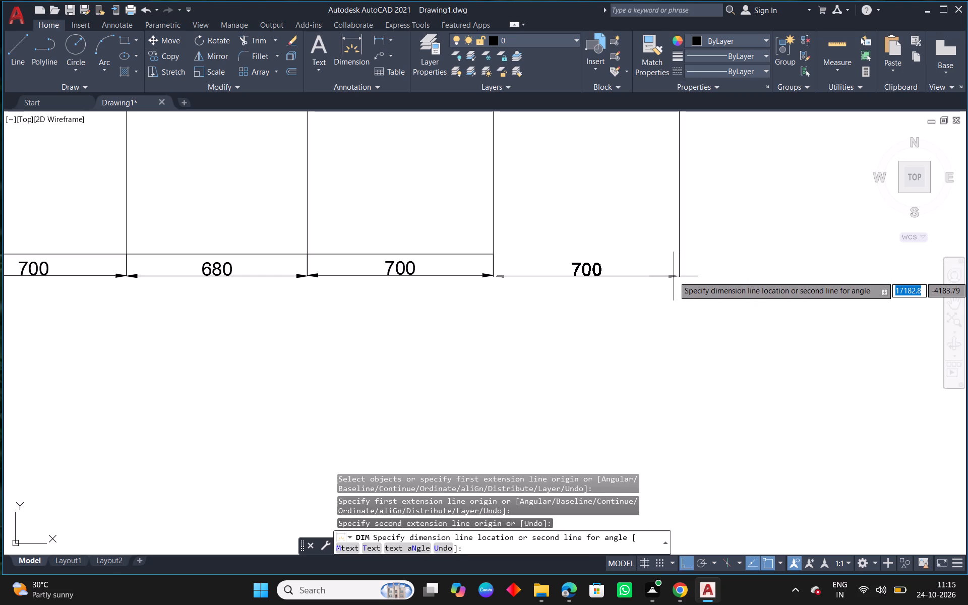
click(674, 276)
right_click(674, 276)
click(698, 283)
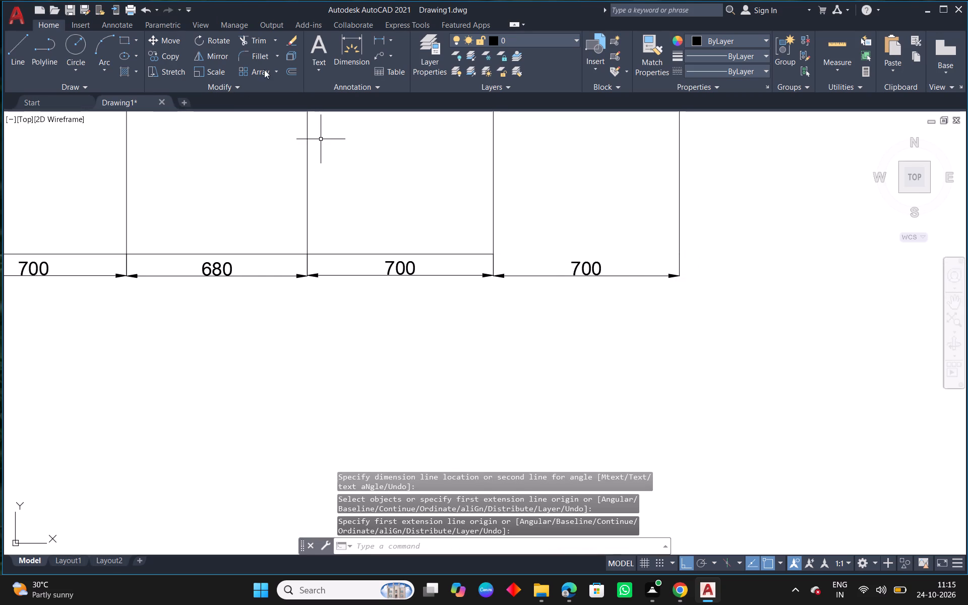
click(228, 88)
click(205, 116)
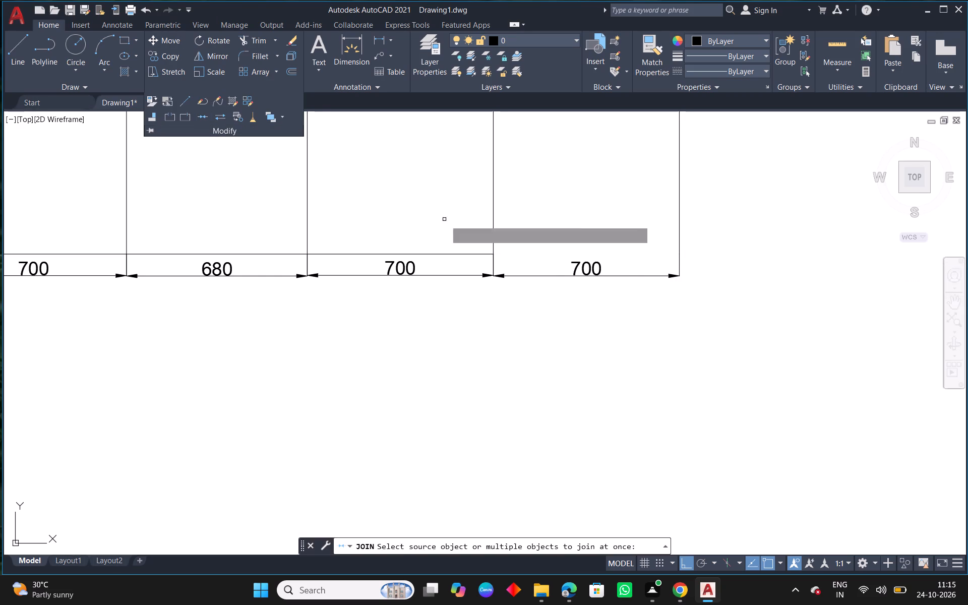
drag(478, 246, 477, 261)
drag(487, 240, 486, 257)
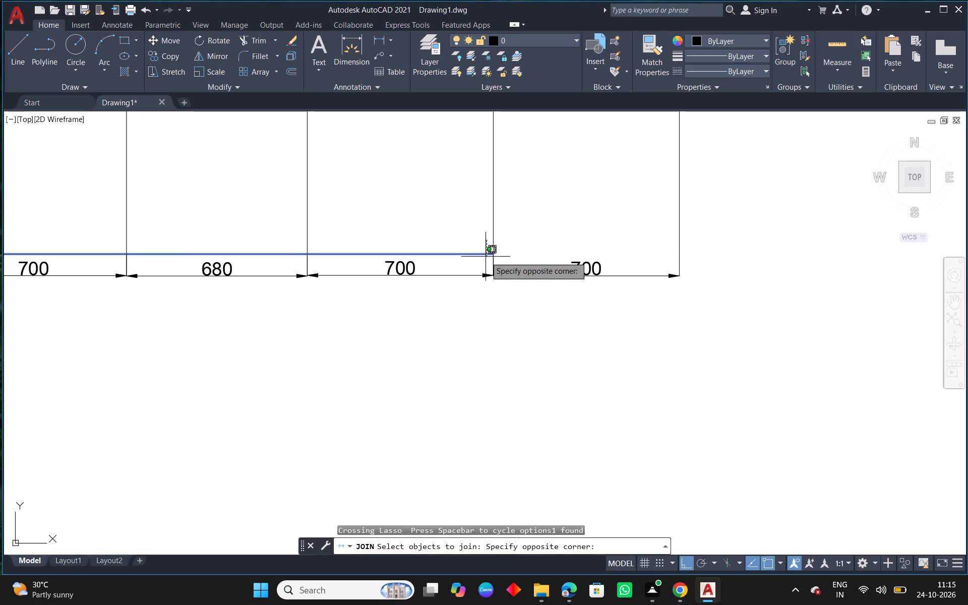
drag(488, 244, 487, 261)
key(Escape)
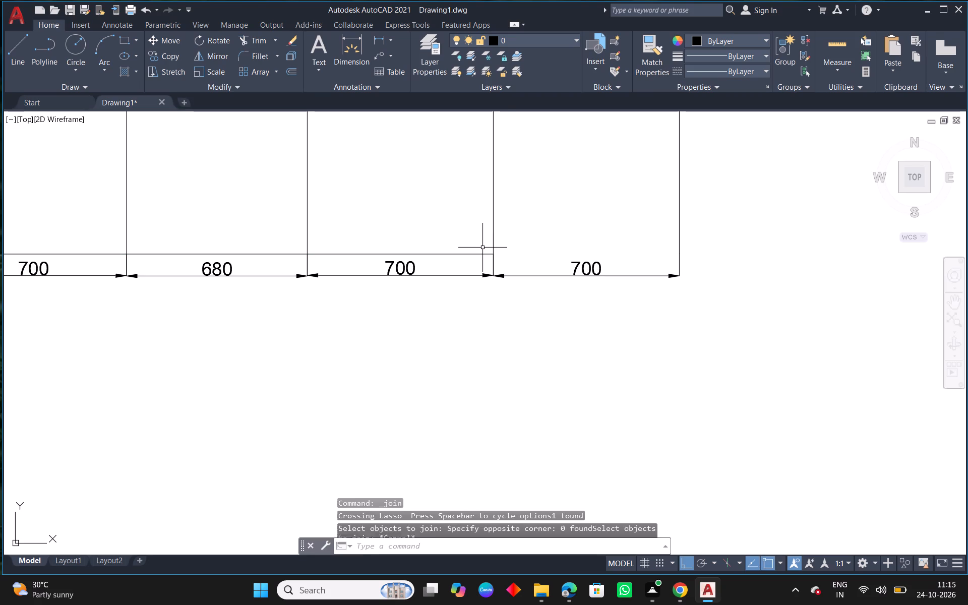
Extend the bottom horizontal line across the last section to the outermost vertical line.
text(ex)
key(space)
drag(482, 239, 482, 258)
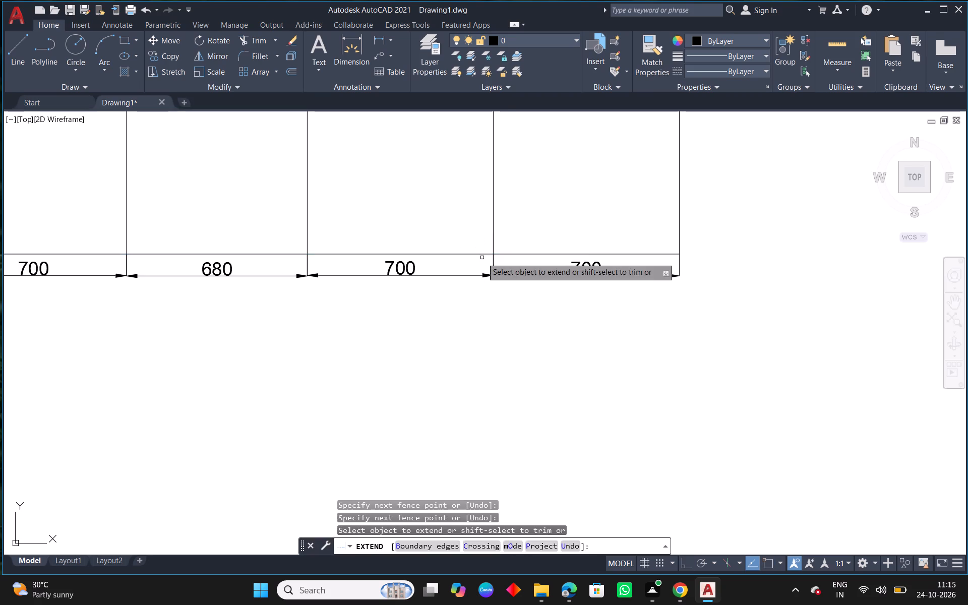
key(Escape)
Fillet the first section's short top line with the outermost vertical line at the far end to form a sharp corner.
scroll(454, 326, down, 3)
middle_drag(494, 341, 440, 337)
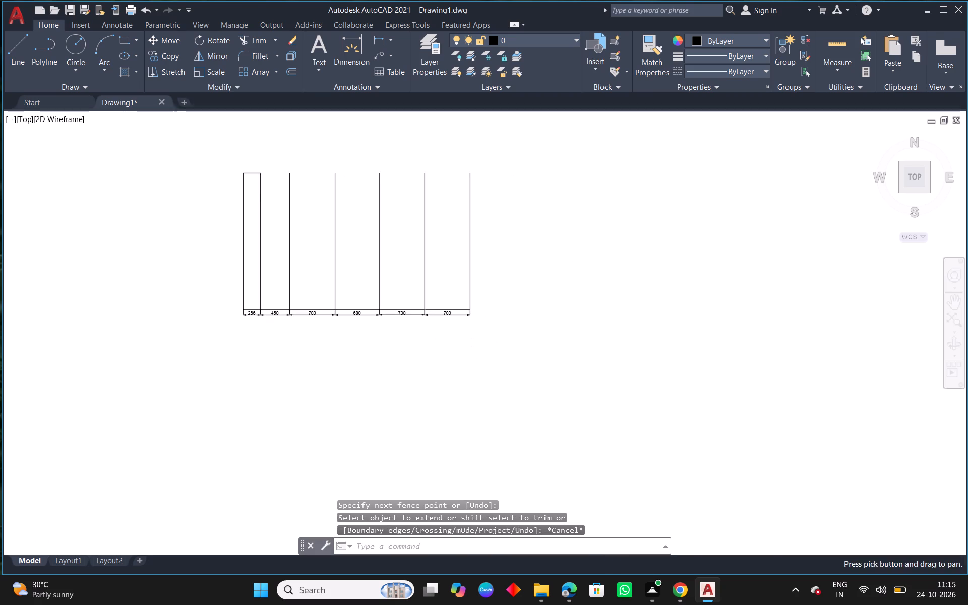
key(f)
key(space)
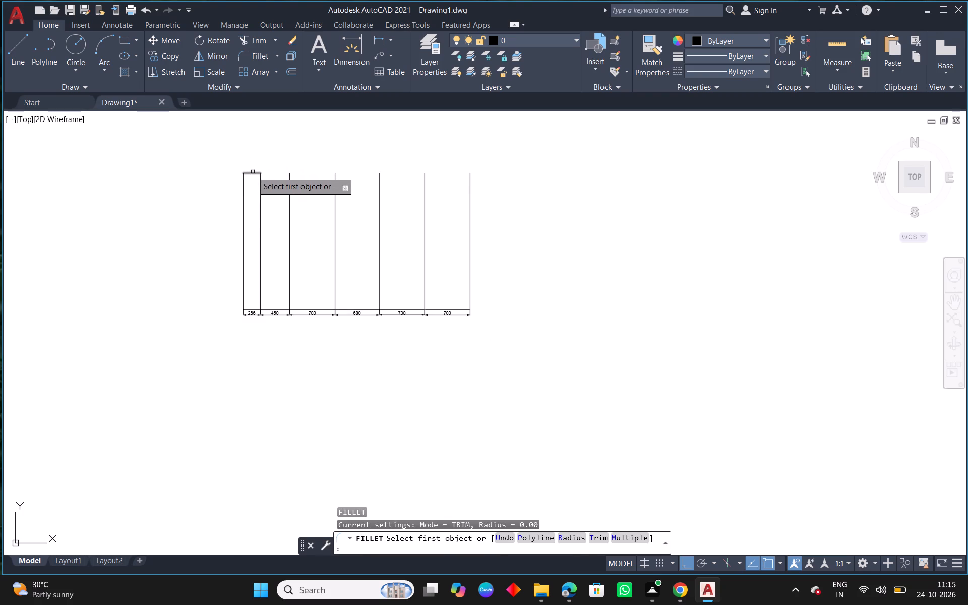
click(253, 172)
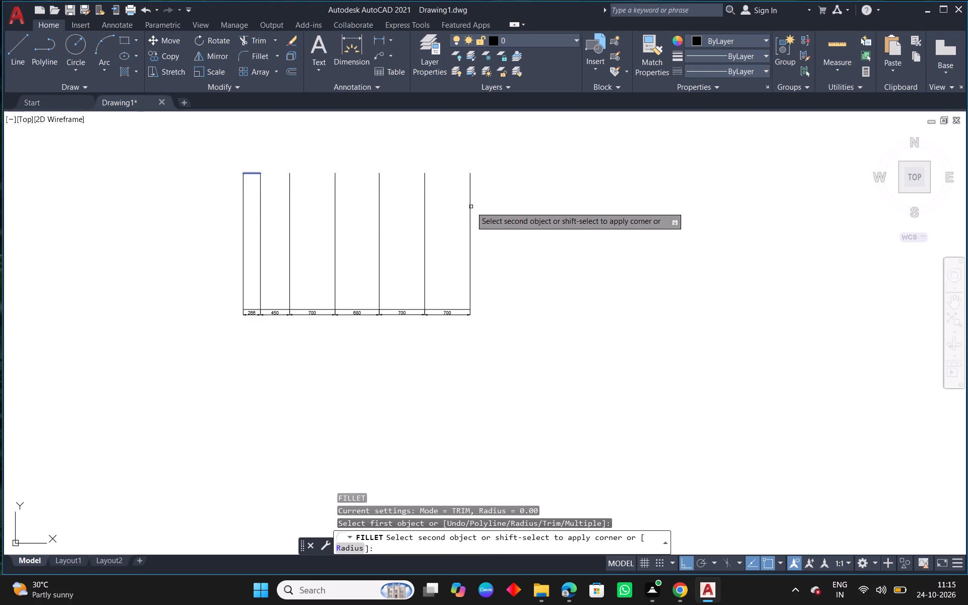
click(471, 207)
key(Escape)
Check the skirting height in the reference elevation and offset the base line 110 mm upward for the skirting.
scroll(333, 306, down, 2)
middle_drag(398, 277, 379, 332)
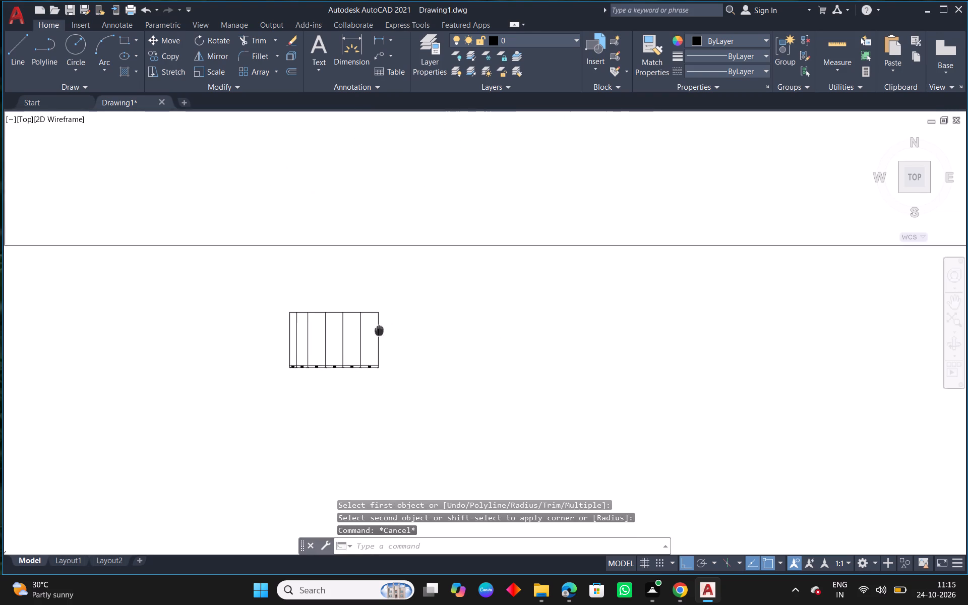
middle_drag(379, 332, 379, 333)
scroll(382, 333, down, 1)
middle_drag(378, 250, 375, 282)
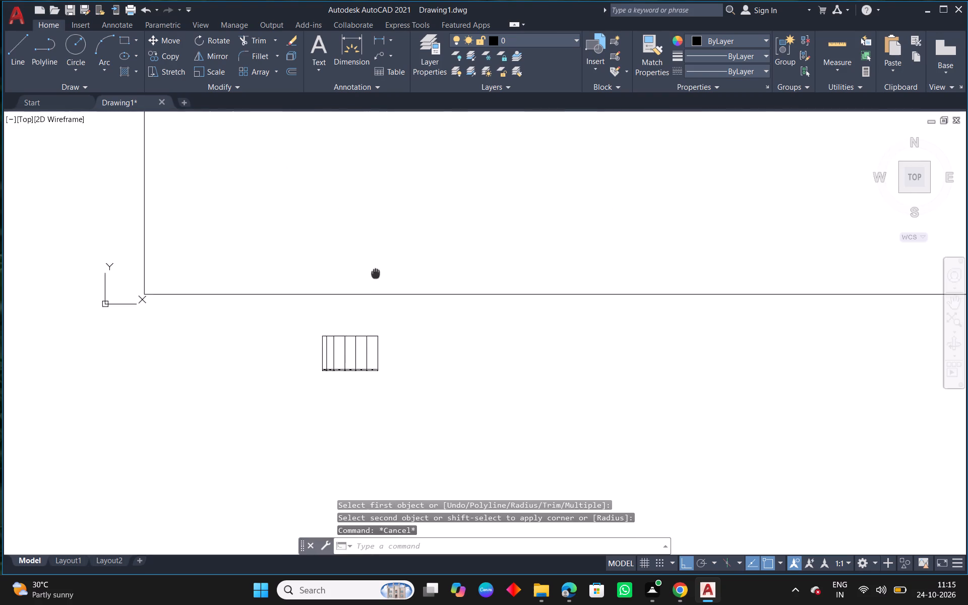
middle_drag(375, 282, 374, 287)
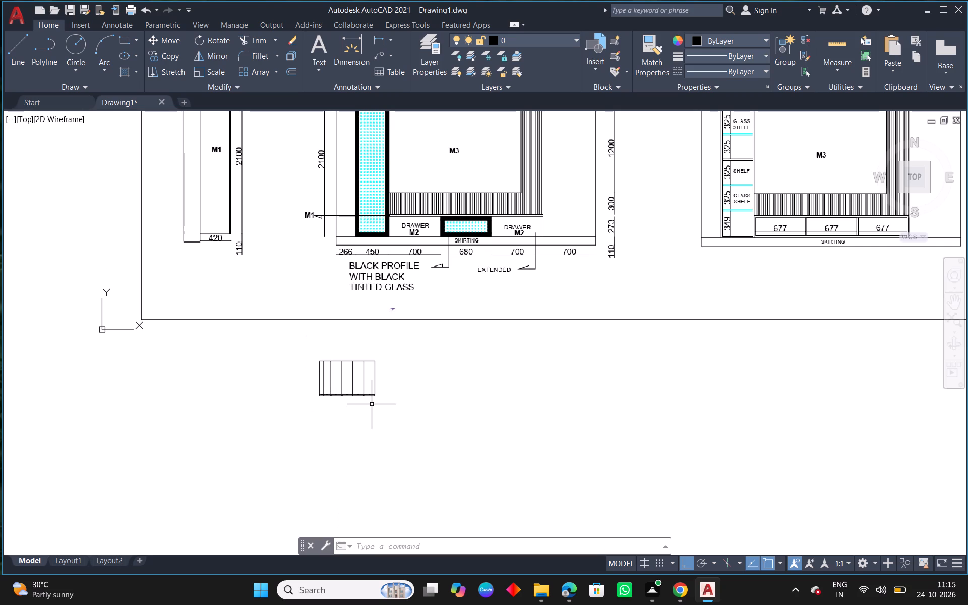
scroll(361, 418, up, 2)
scroll(295, 336, up, 3)
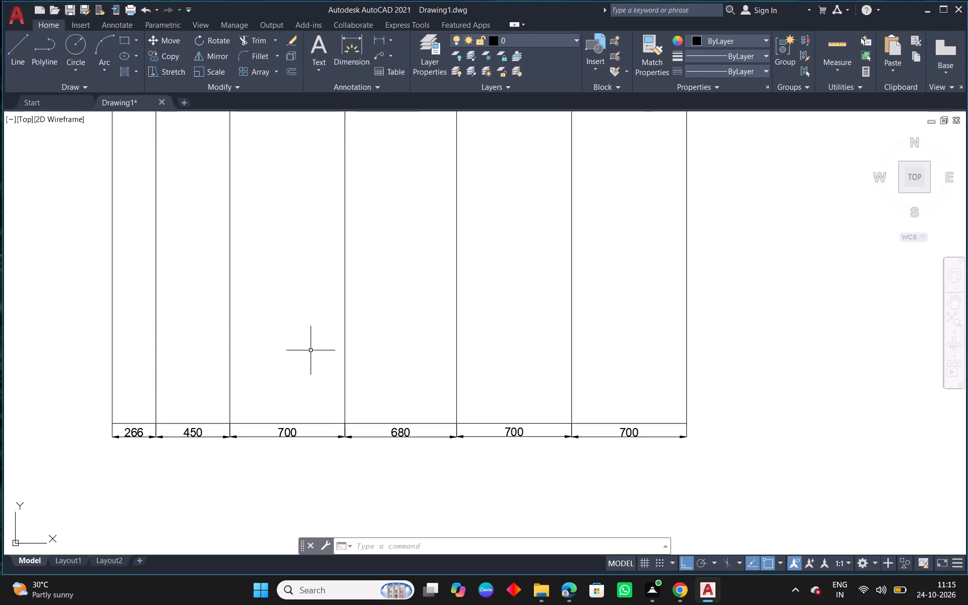
scroll(323, 352, up, 1)
middle_drag(328, 350, 449, 277)
text(o 110)
key(Return)
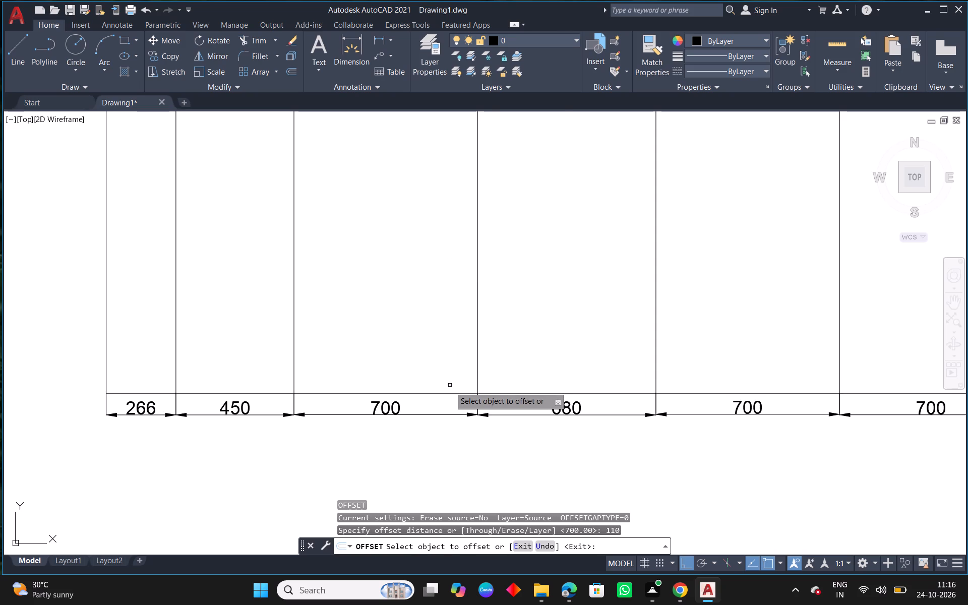
click(454, 394)
click(451, 372)
key(Escape)
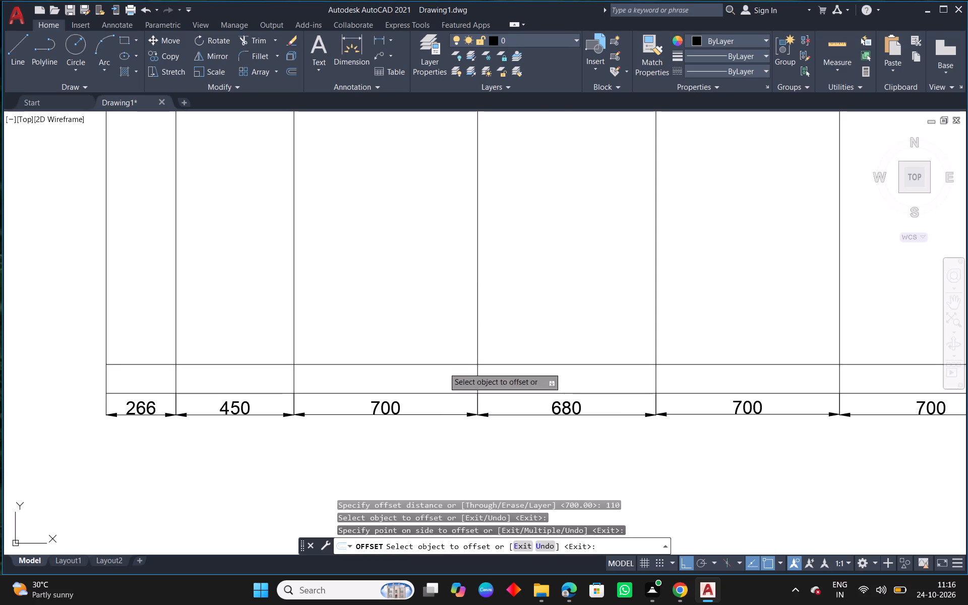
scroll(379, 369, down, 1)
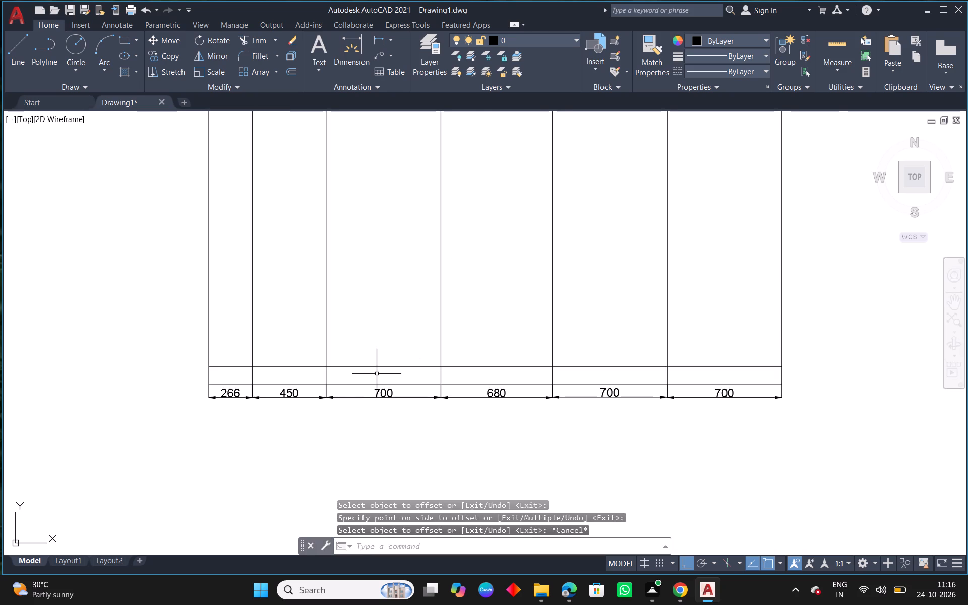
key(Escape)
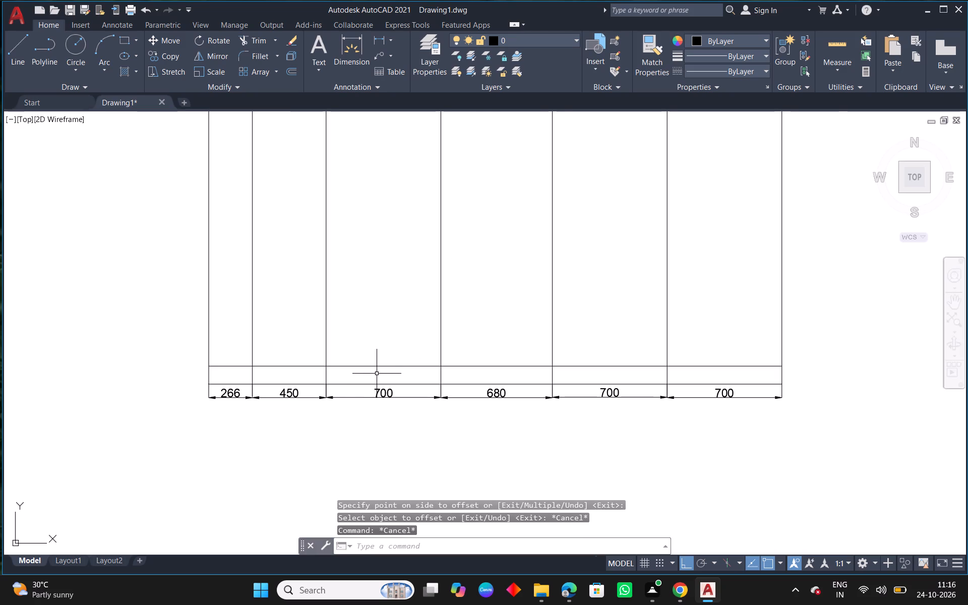
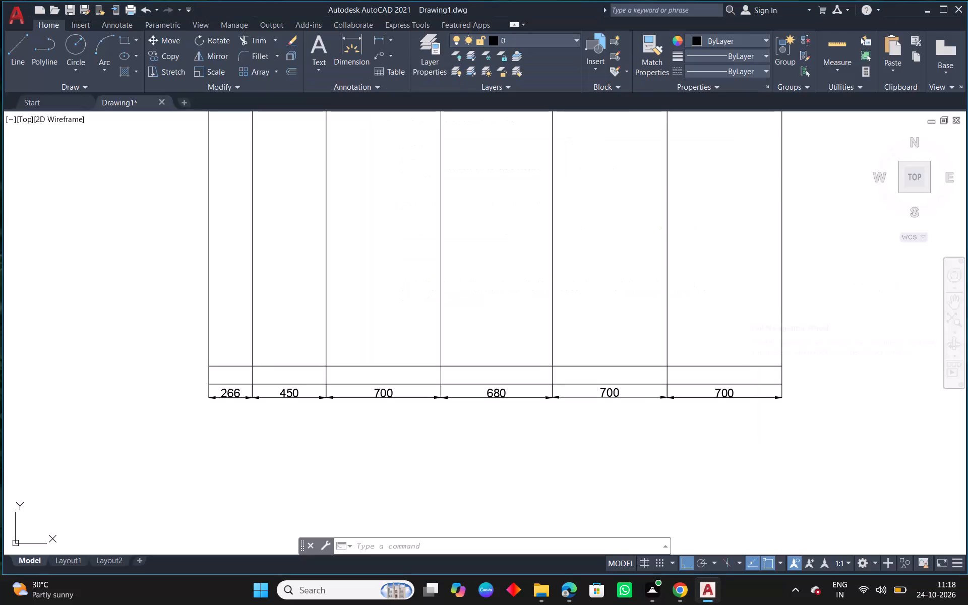
Check the drawer height in the reference elevation and offset the skirting's top line 273 mm upward.
scroll(434, 397, down, 2)
middle_drag(440, 404, 559, 331)
scroll(548, 359, down, 2)
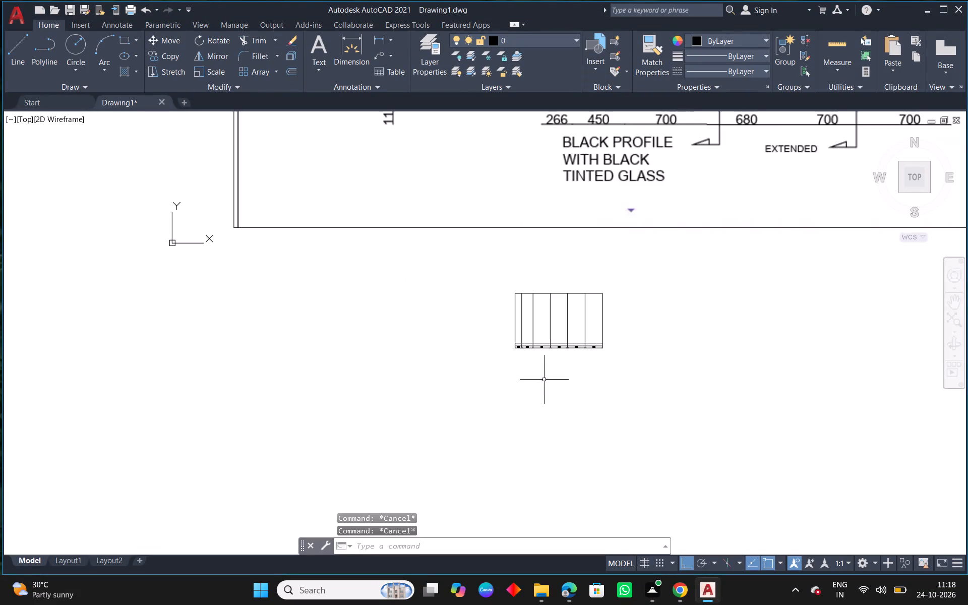
middle_drag(623, 340, 592, 455)
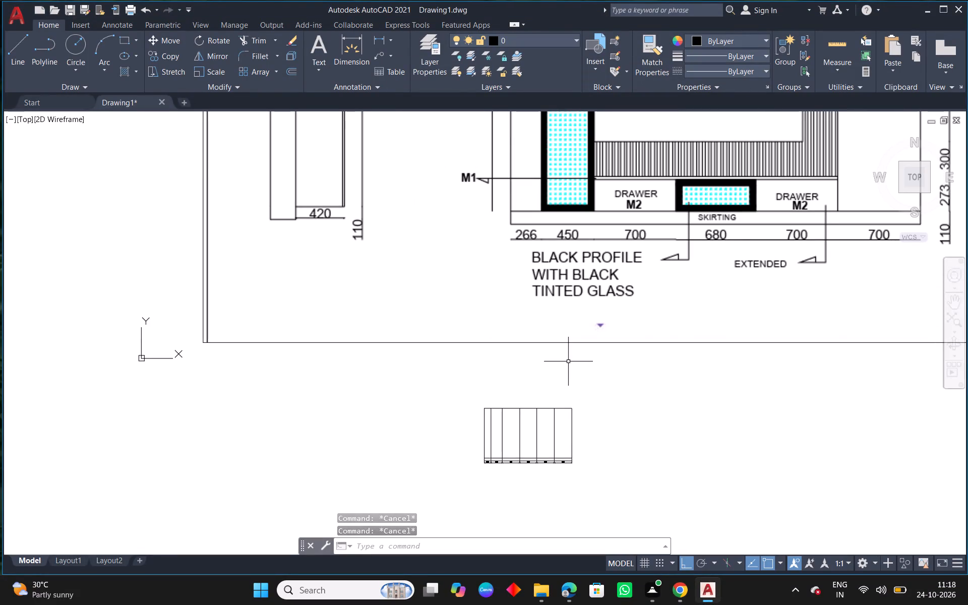
middle_drag(568, 361, 556, 489)
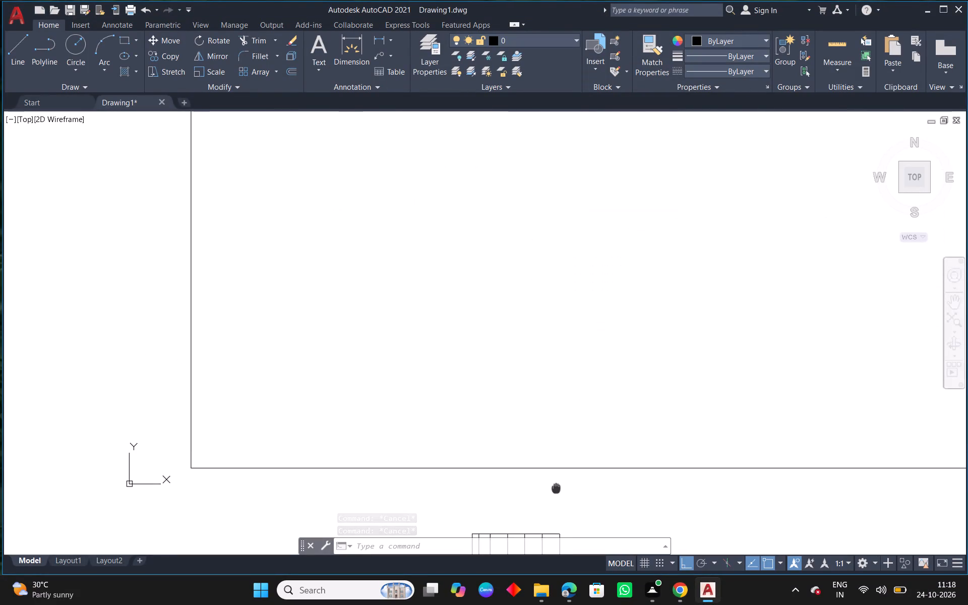
middle_drag(556, 489, 556, 490)
middle_drag(555, 479, 425, 400)
scroll(338, 518, up, 1)
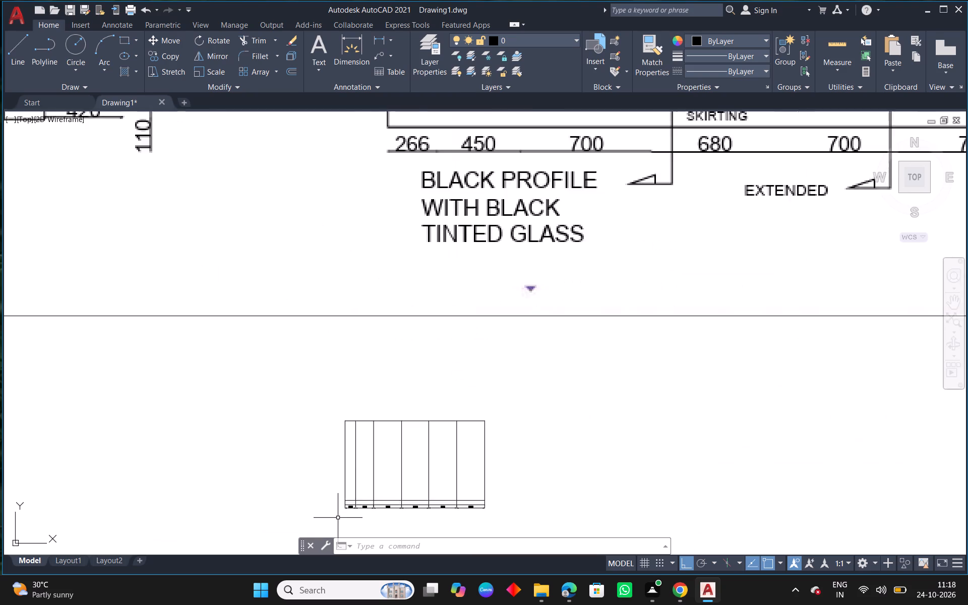
scroll(342, 512, up, 4)
middle_drag(448, 492, 499, 396)
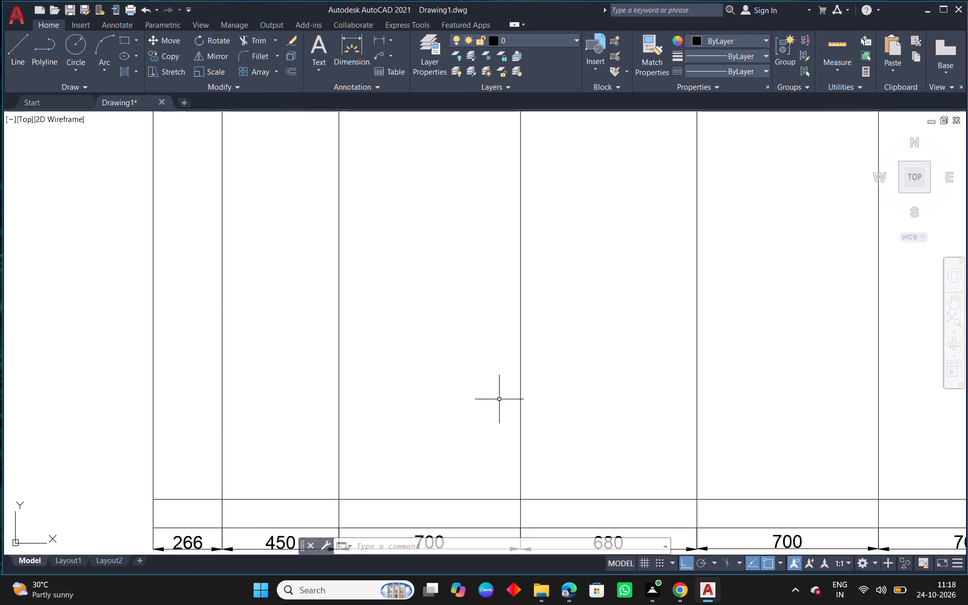
middle_drag(485, 458, 531, 361)
text(o 273)
key(space)
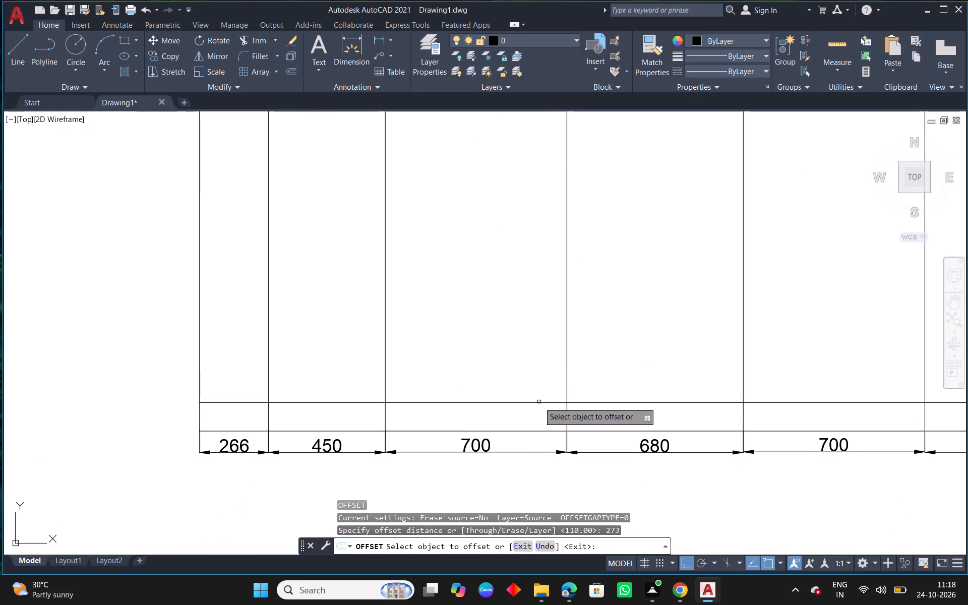
drag(539, 402, 540, 396)
click(540, 381)
key(Escape)
Compare with the reference elevation and trim the drawer-top line out of the 266 and 450 mm wide sections.
scroll(516, 406, down, 3)
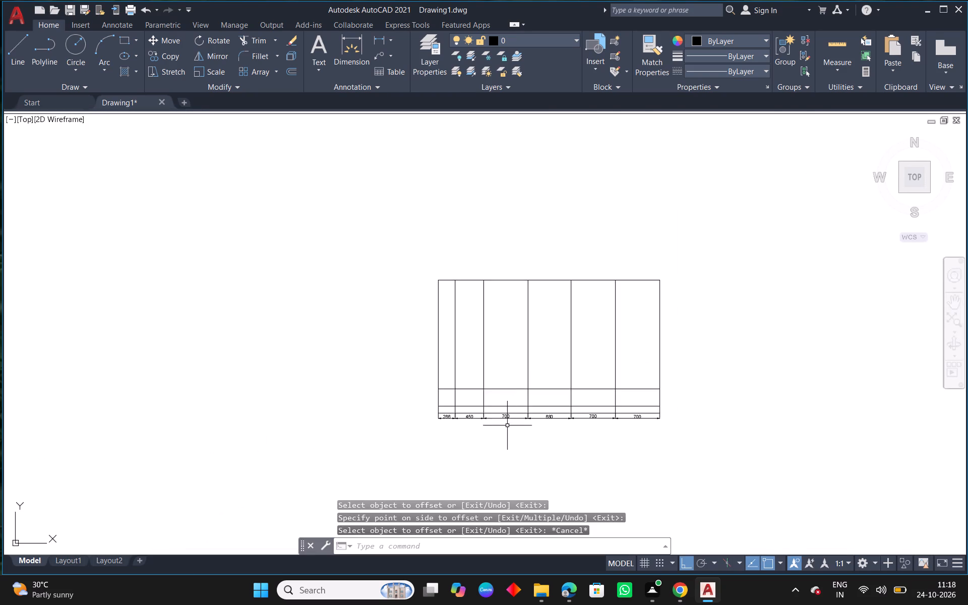
scroll(507, 426, down, 3)
middle_drag(640, 440, 624, 428)
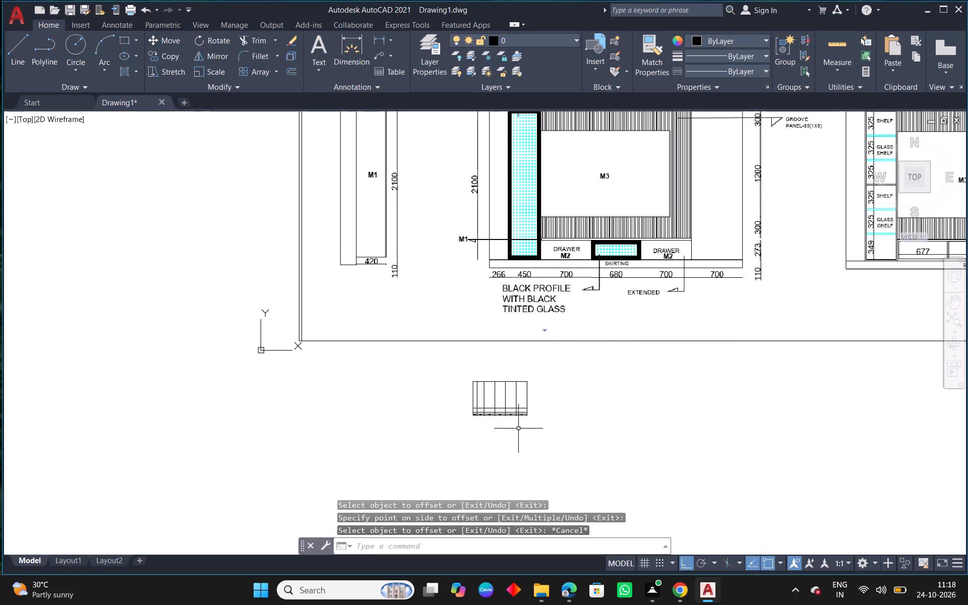
scroll(485, 418, up, 4)
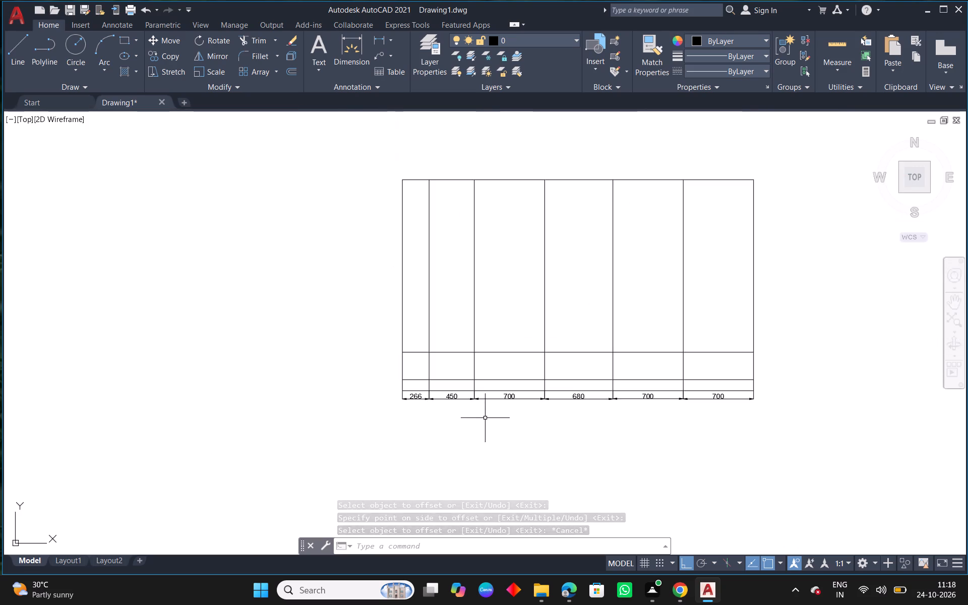
scroll(457, 386, up, 1)
scroll(457, 385, down, 2)
scroll(457, 385, up, 2)
text(tr)
key(space)
key(space)
drag(457, 365, 450, 321)
drag(450, 321, 448, 340)
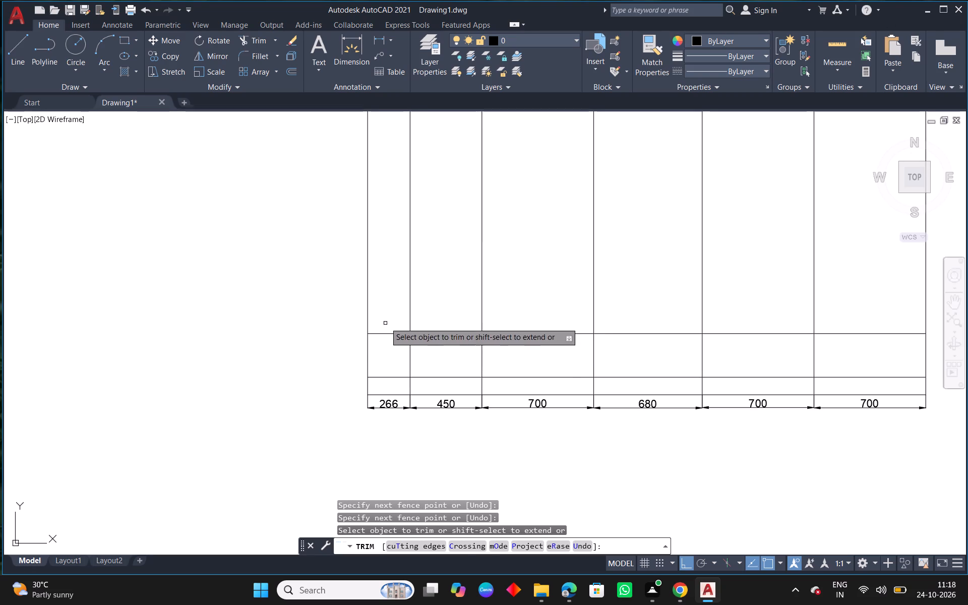
drag(385, 323, 385, 354)
right_click(385, 352)
click(410, 359)
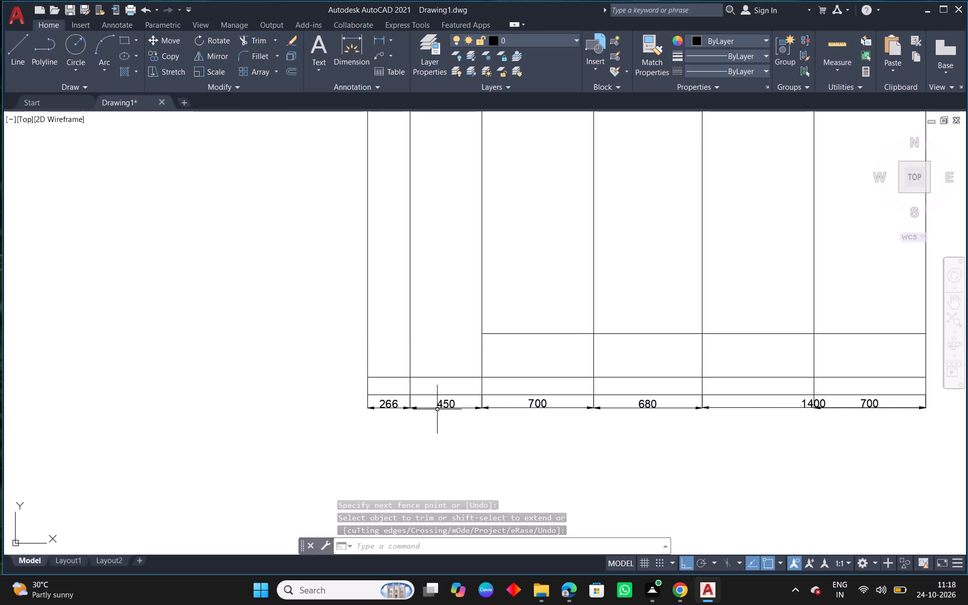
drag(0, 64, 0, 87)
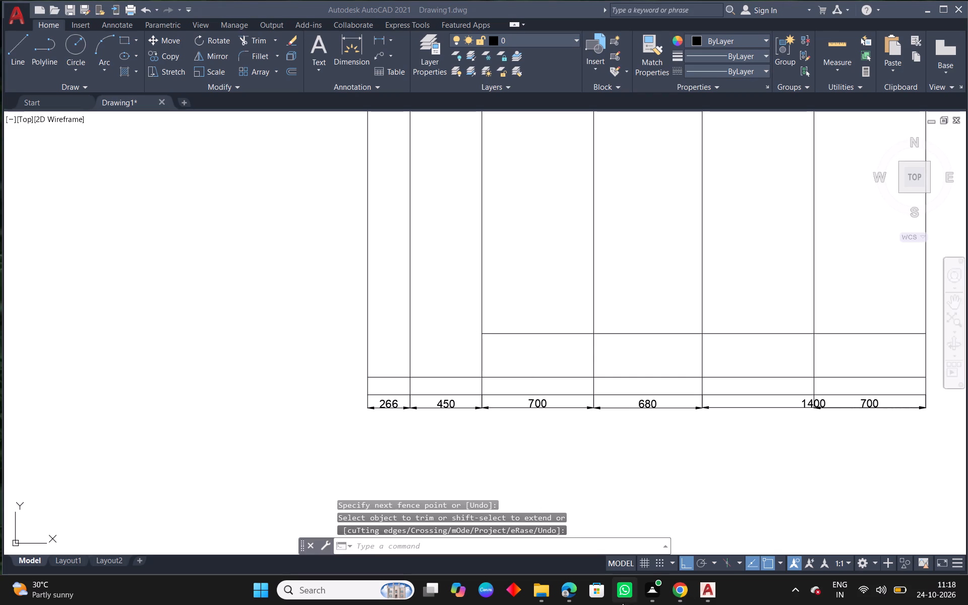
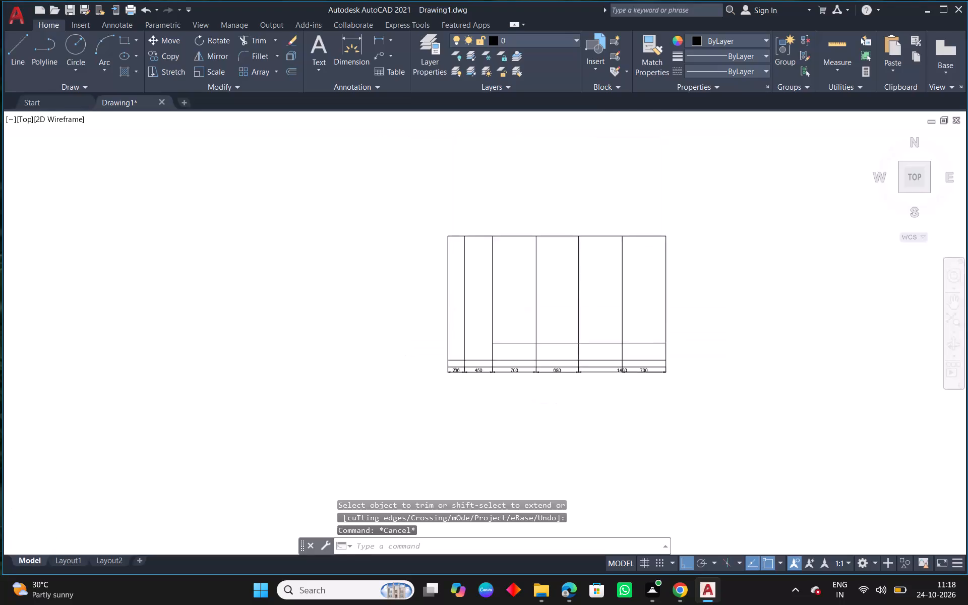
Stretch the overlapping 1400 dimension's outer end back to the divider so it spans only the fifth section, 700 mm.
scroll(557, 402, down, 2)
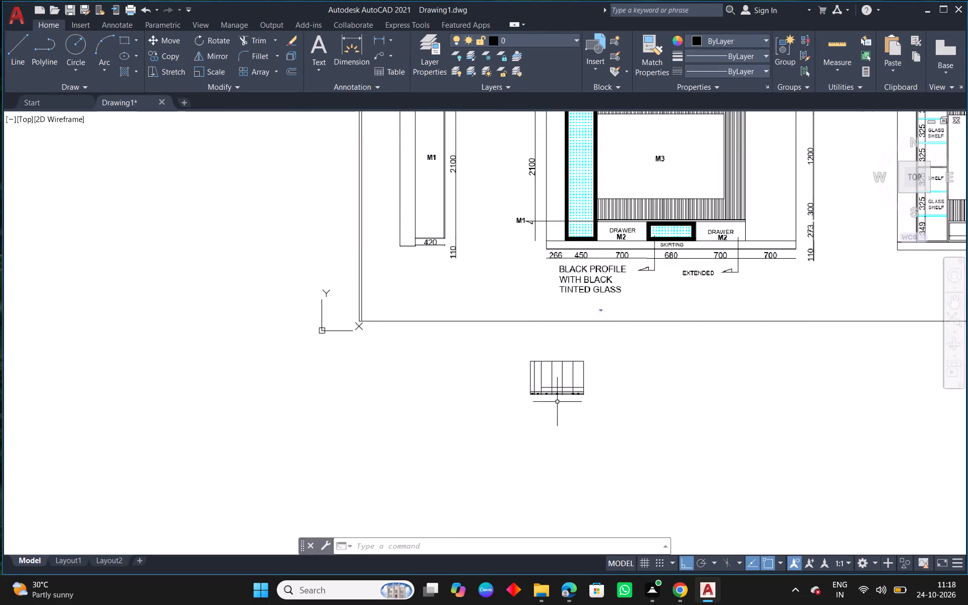
scroll(557, 402, up, 5)
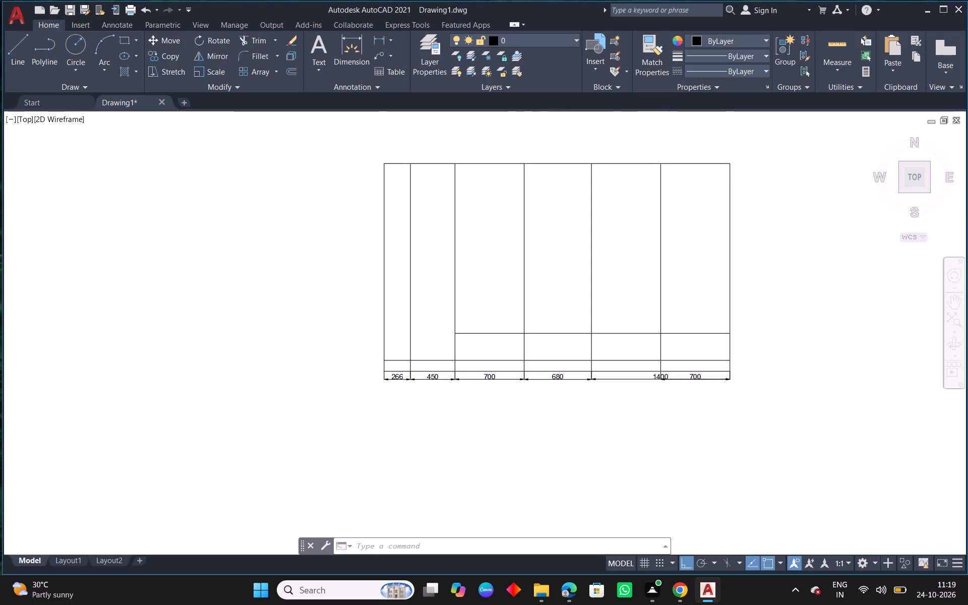
scroll(694, 377, up, 1)
click(735, 366)
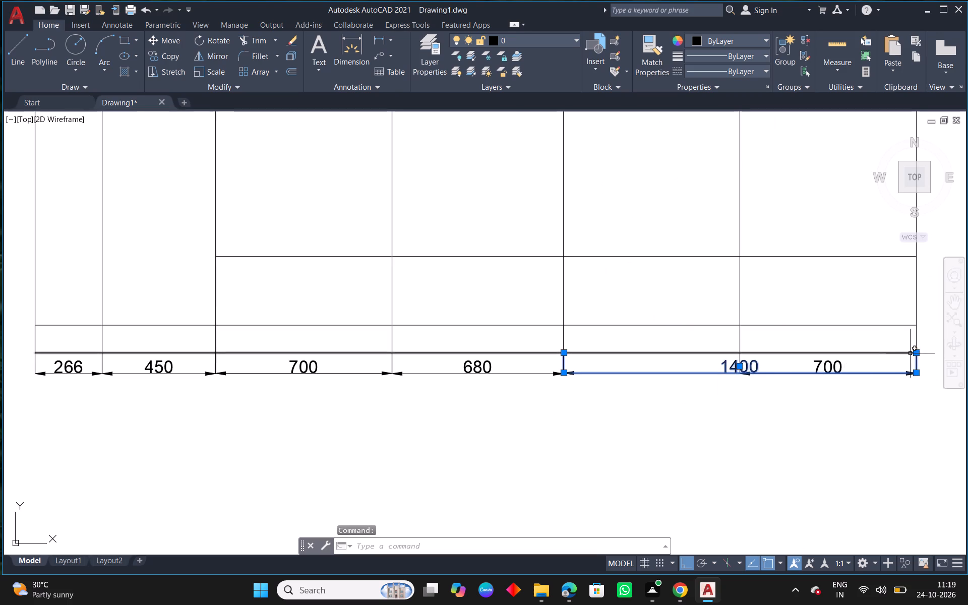
click(916, 354)
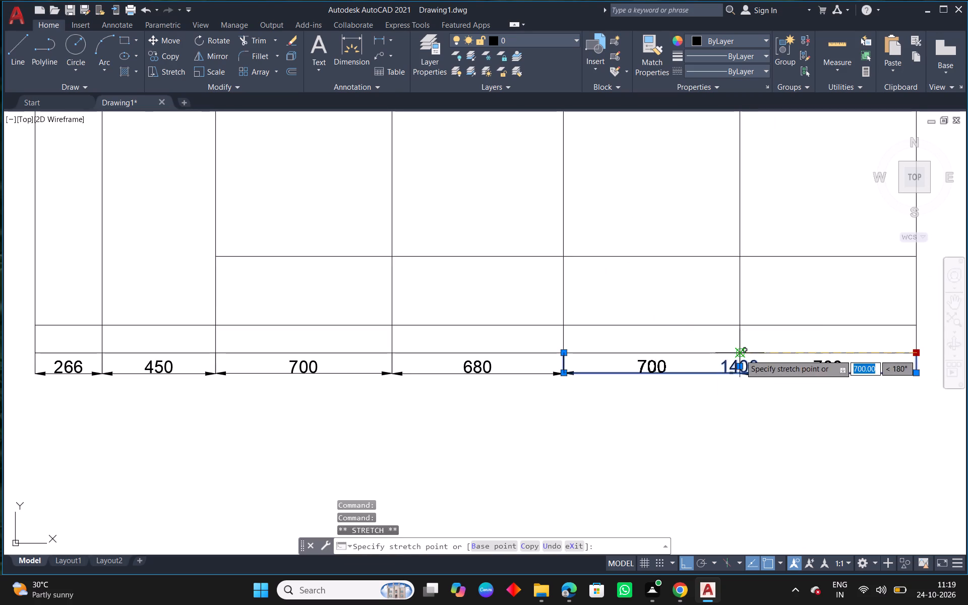
click(740, 354)
key(Escape)
Trim the drawer-top line and the skirting's top line out of the last 700 mm wide section.
scroll(570, 373, down, 3)
middle_drag(358, 450, 404, 433)
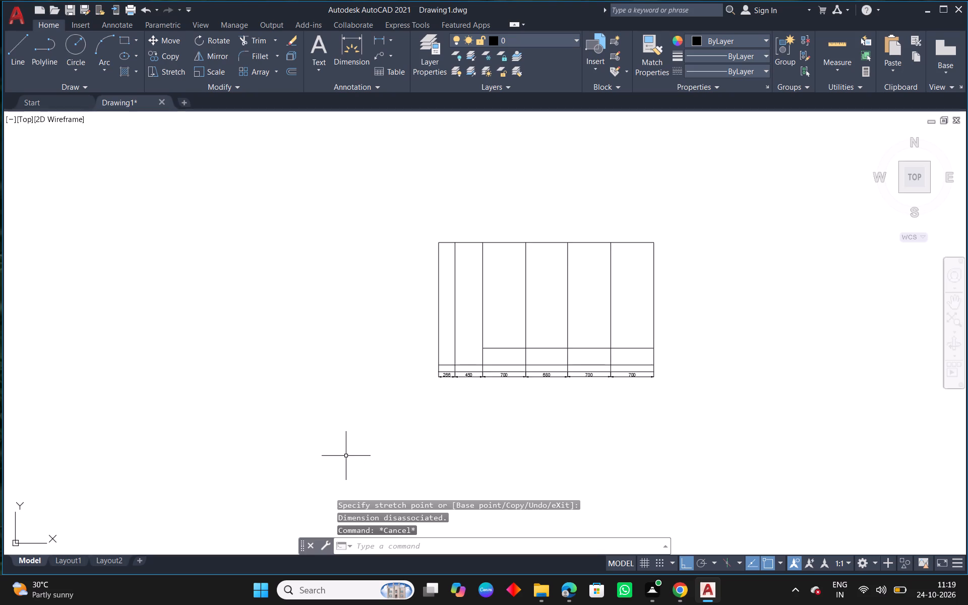
middle_drag(404, 433, 444, 400)
scroll(658, 344, up, 1)
middle_drag(690, 346, 599, 442)
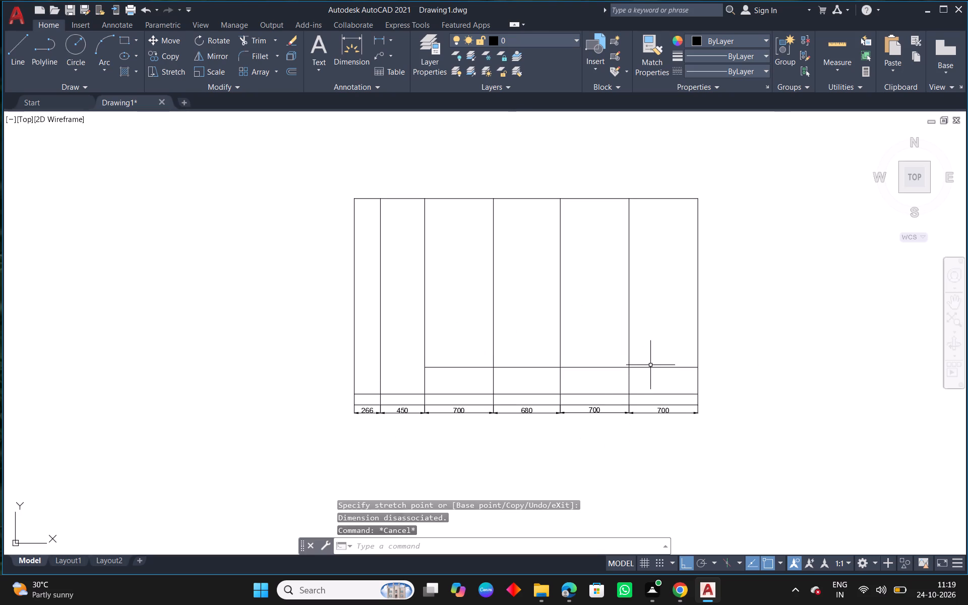
text(tr)
key(space)
drag(655, 358, 654, 378)
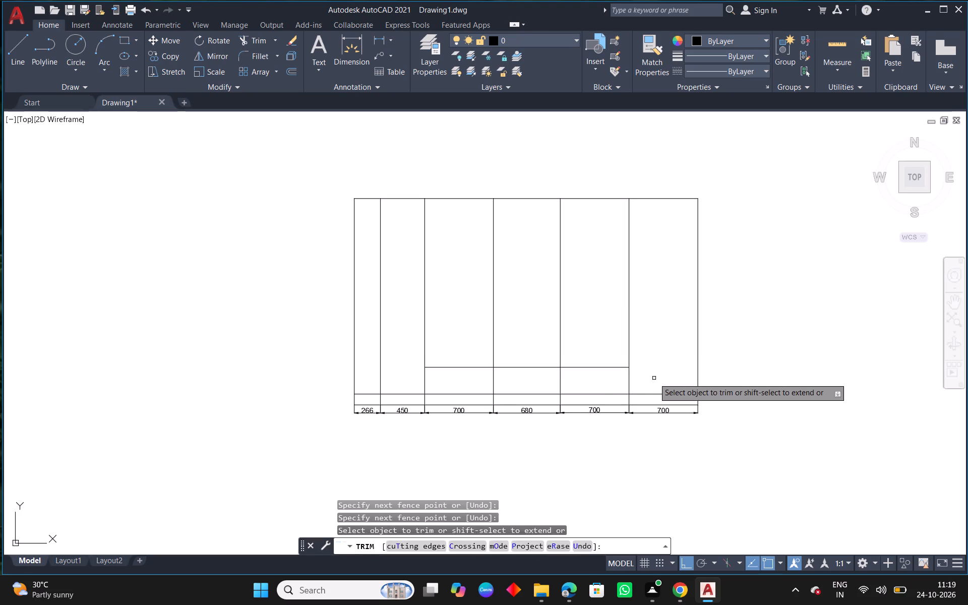
key(Escape)
text(tr)
key(space)
click(648, 395)
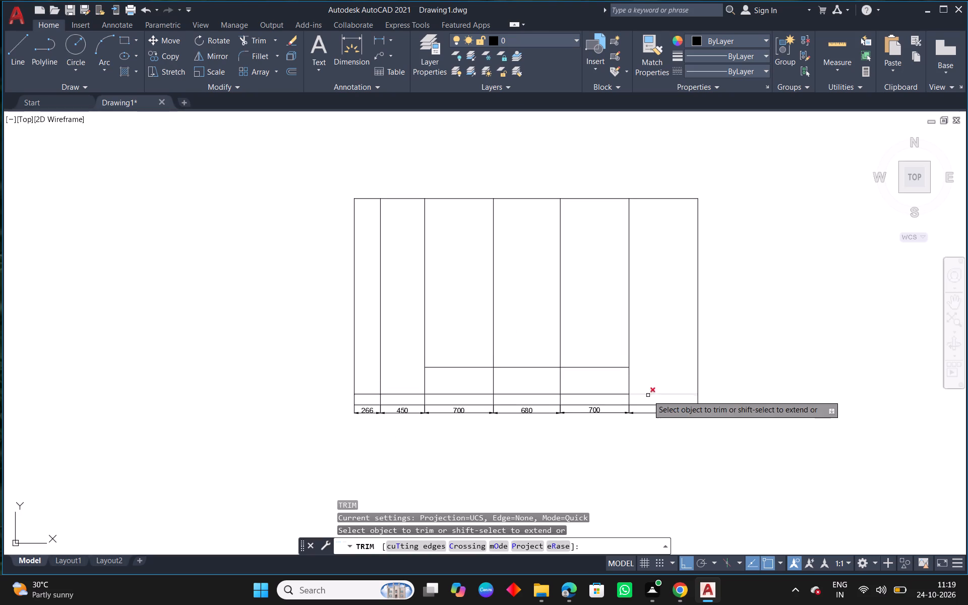
key(Escape)
Trim the skirting's top line out of the 450 and 266 mm wide sections.
middle_drag(372, 398, 575, 345)
scroll(575, 345, up, 2)
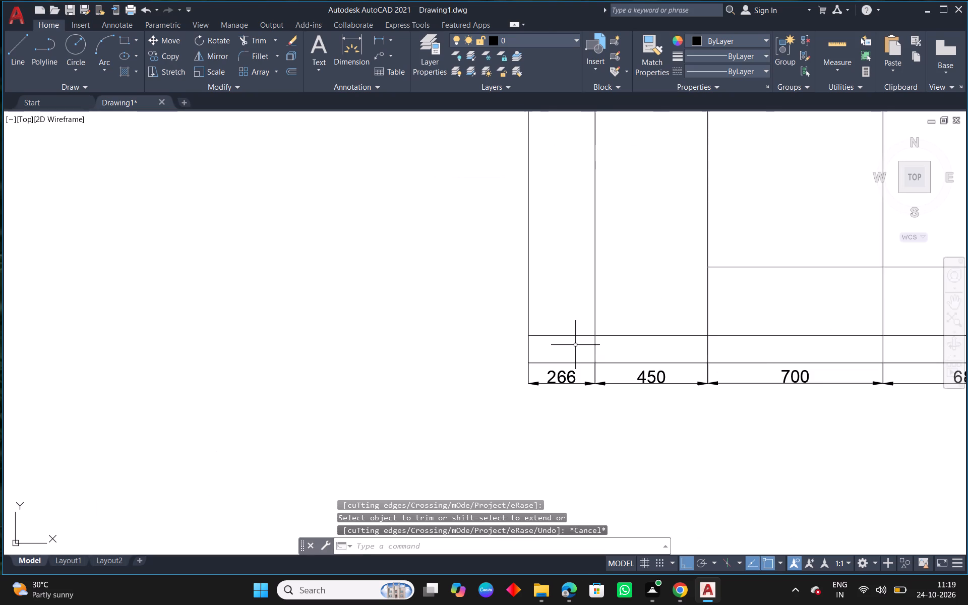
text(tr)
key(space)
drag(659, 311, 659, 345)
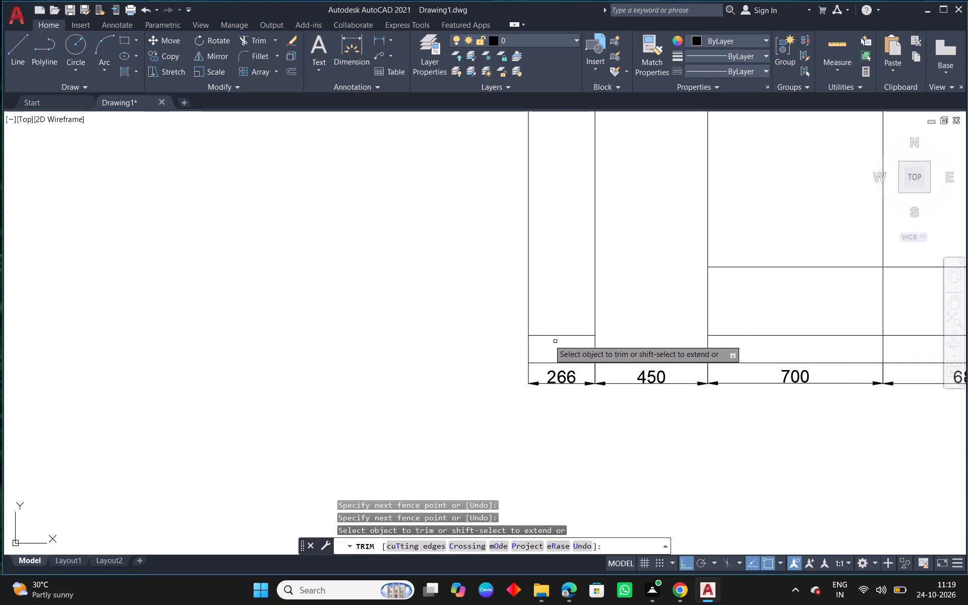
drag(551, 322, 550, 349)
right_click(550, 349)
click(573, 358)
key(Escape)
Check the heights in the reference elevation and offset the drawer-top line 300 mm upward.
scroll(497, 368, down, 1)
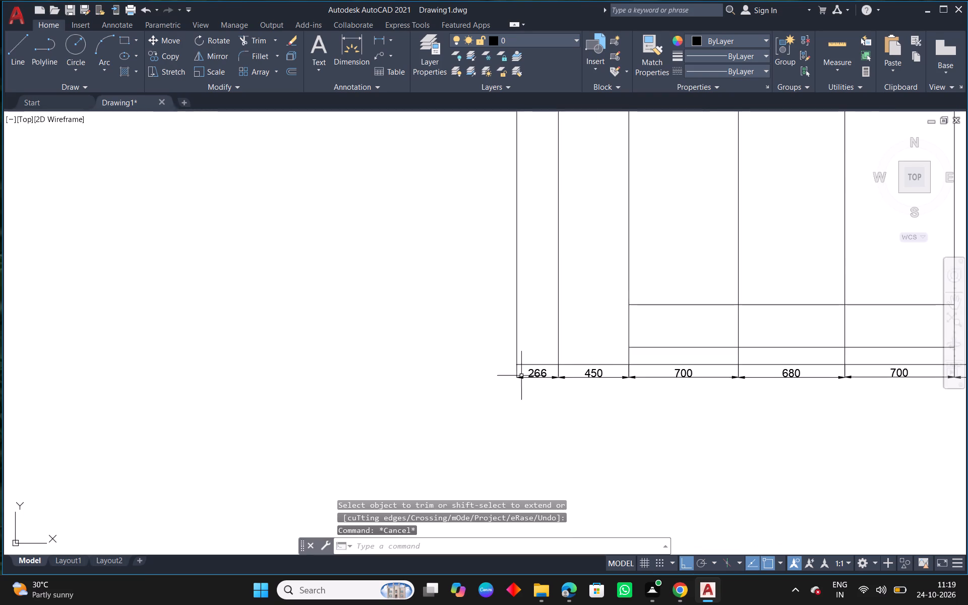
middle_drag(658, 389, 487, 398)
scroll(463, 399, down, 2)
middle_drag(793, 424, 749, 420)
scroll(740, 424, down, 2)
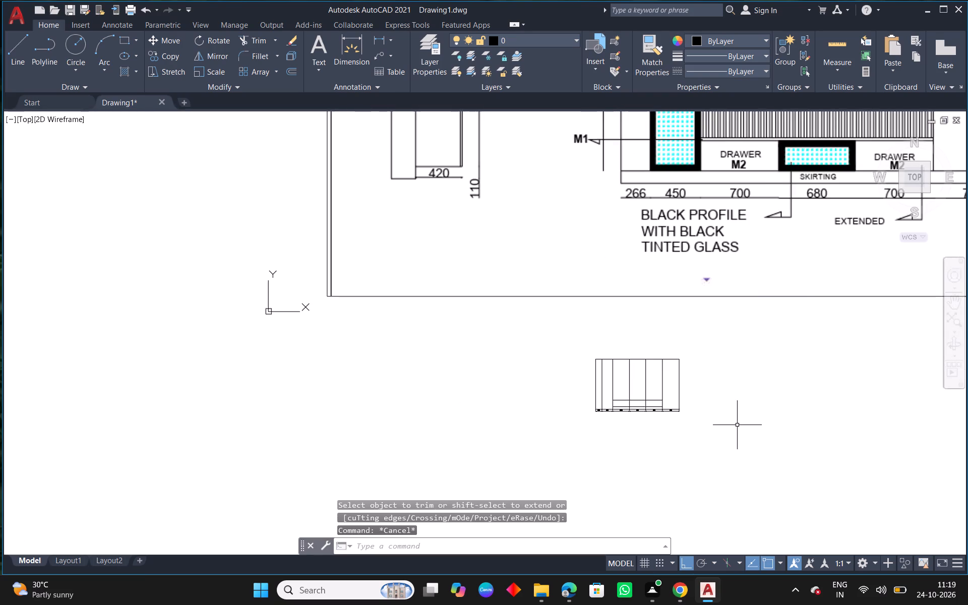
scroll(737, 425, down, 1)
middle_drag(769, 426, 709, 426)
middle_drag(709, 426, 689, 442)
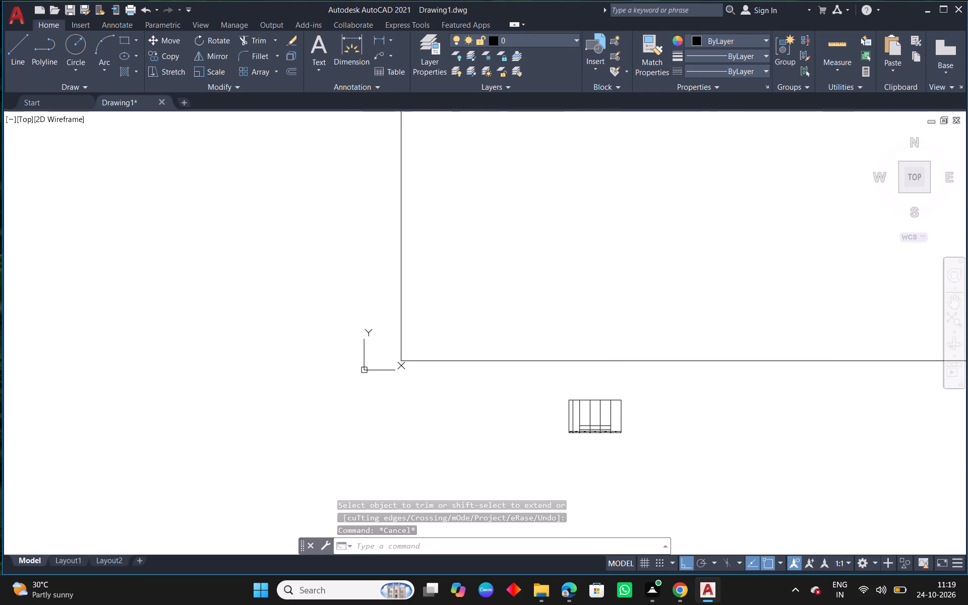
key(Escape)
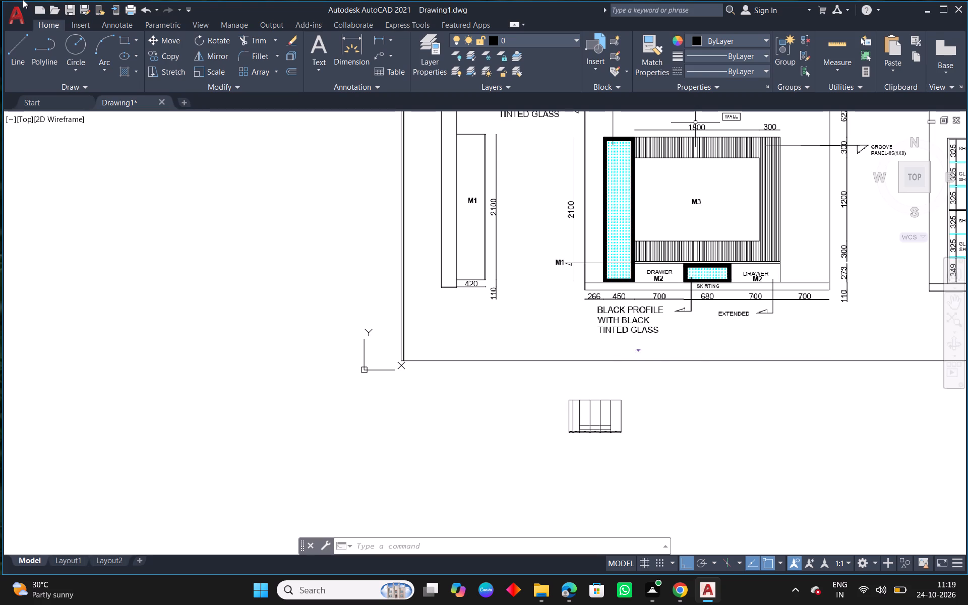
middle_drag(707, 434, 628, 431)
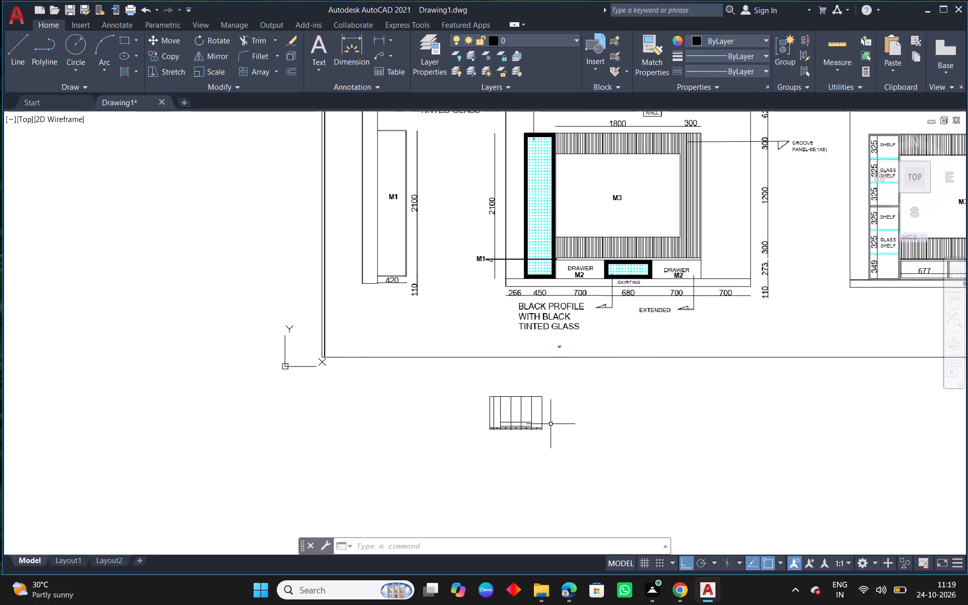
scroll(494, 436, up, 3)
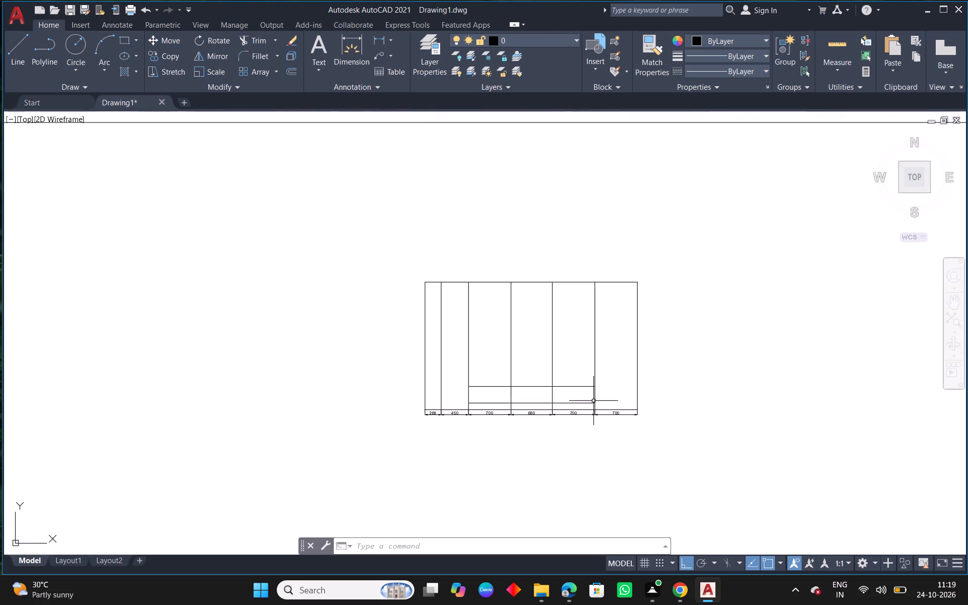
scroll(594, 400, up, 2)
middle_drag(414, 415, 510, 426)
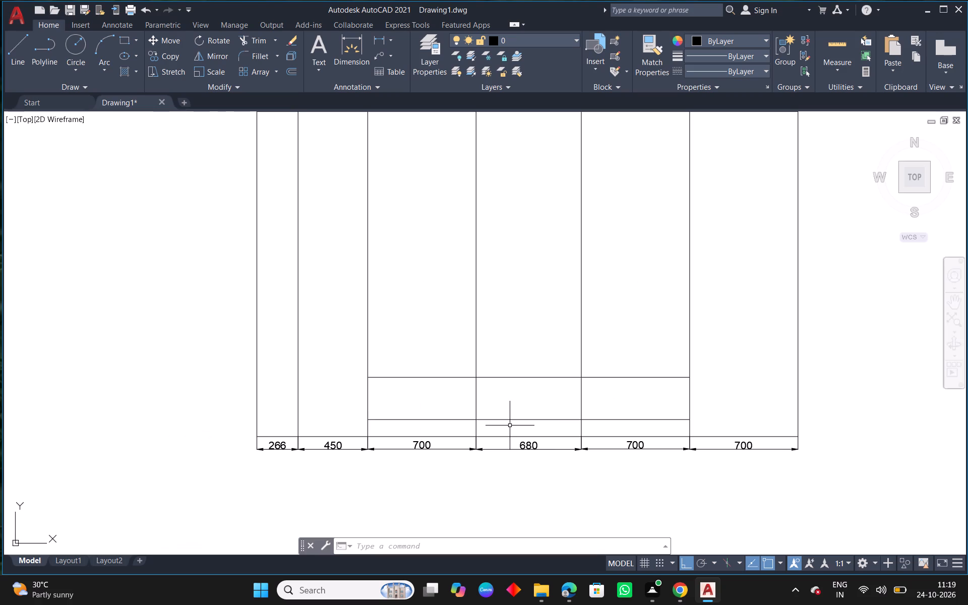
text(o 300)
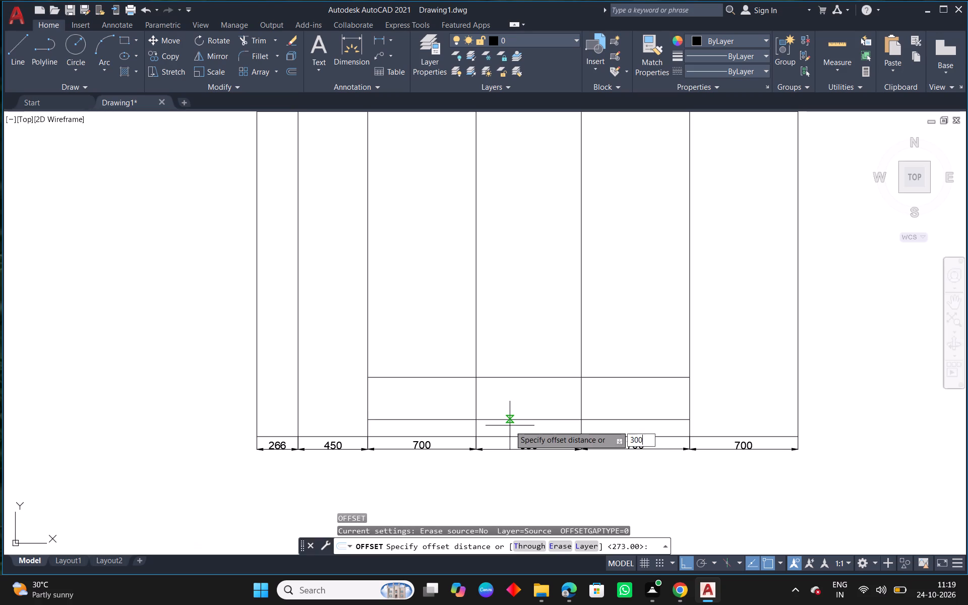
key(Return)
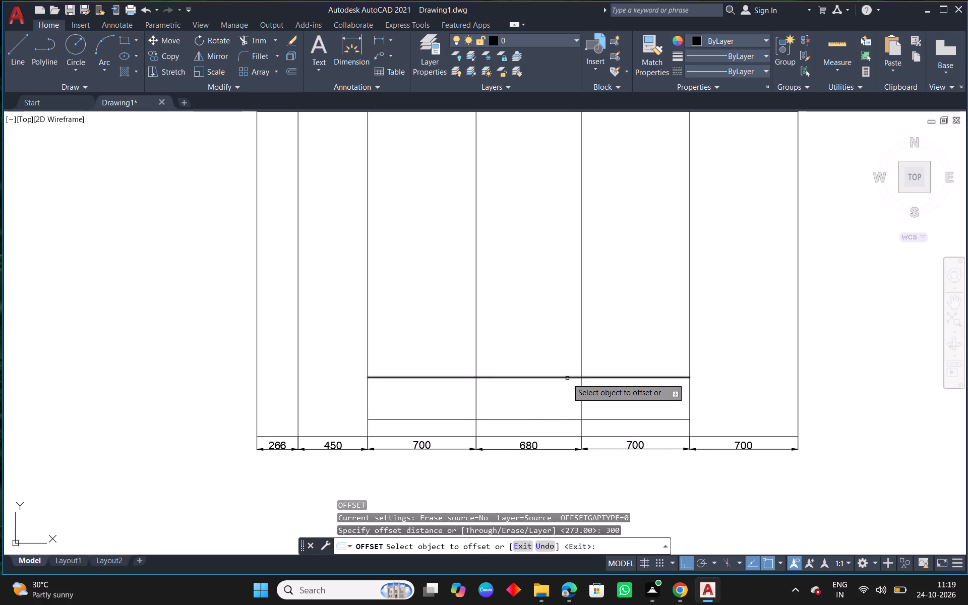
click(567, 378)
click(551, 312)
right_click(548, 307)
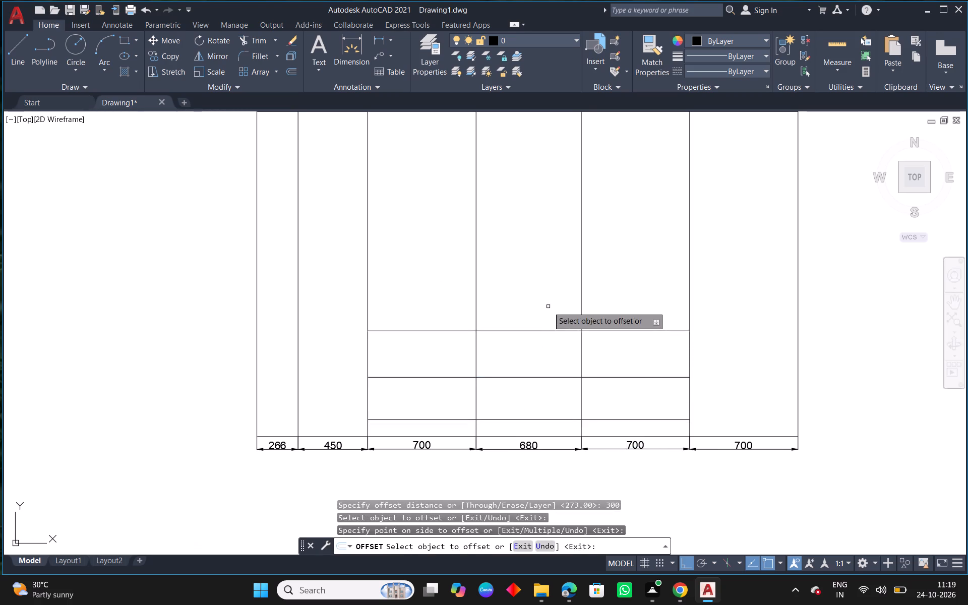
click(600, 318)
Trim the two inner vertical dividers out of the 300 mm band above the drawers.
text(tr)
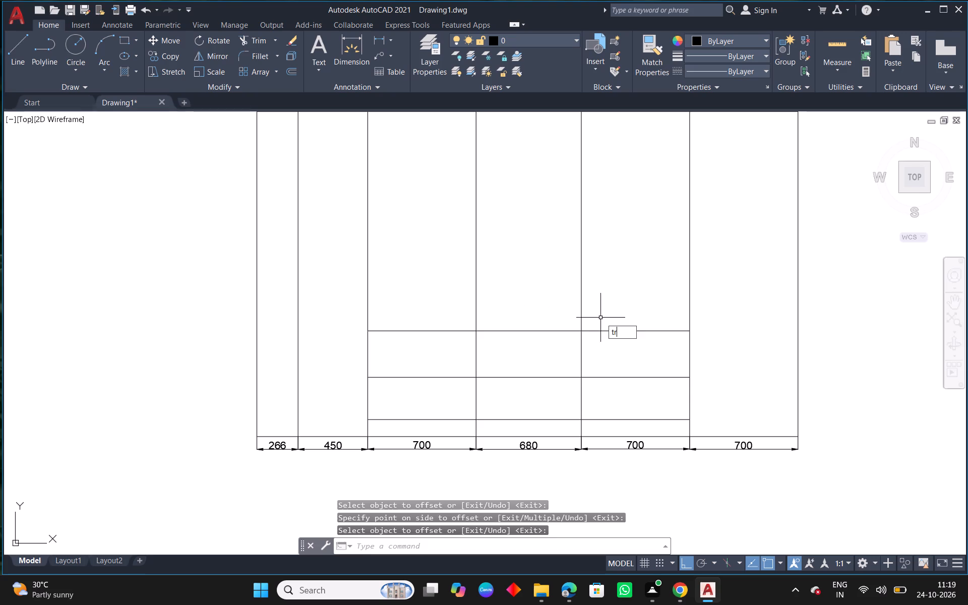
key(space)
key(space)
drag(593, 347, 431, 339)
key(Escape)
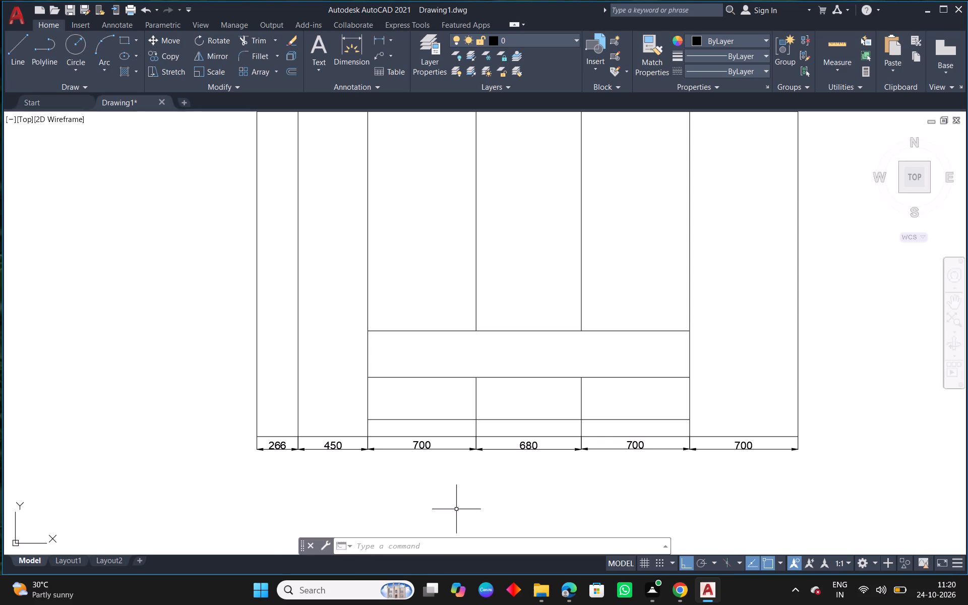
Check the reference elevation for the TV panel height and offset the top line of the 300 mm band 1200 mm upward.
scroll(482, 364, down, 1)
middle_drag(662, 390, 509, 390)
scroll(509, 393, down, 1)
middle_drag(619, 395, 595, 380)
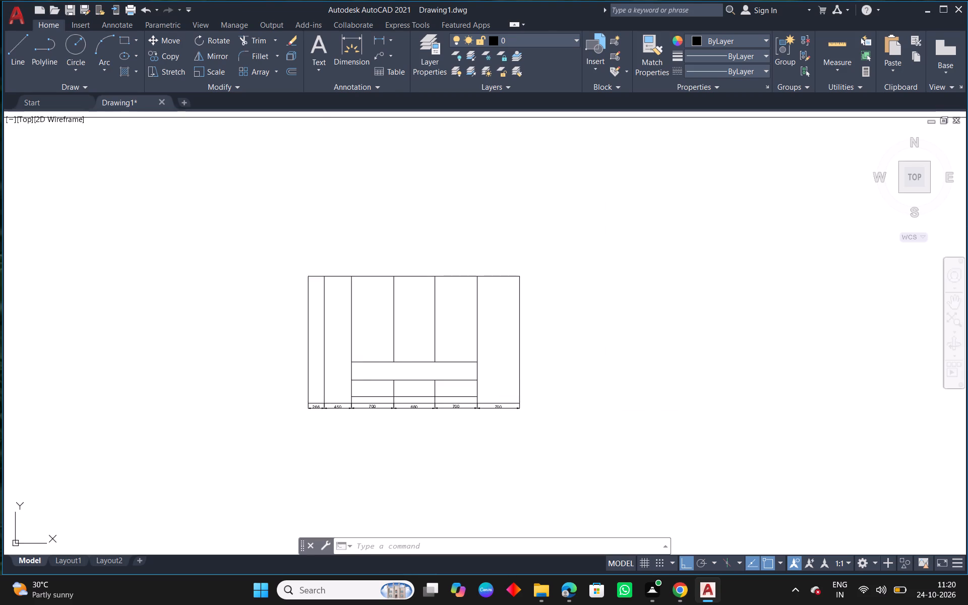
middle_drag(595, 380, 520, 369)
scroll(516, 375, down, 2)
middle_drag(550, 256, 418, 379)
middle_drag(751, 338, 664, 387)
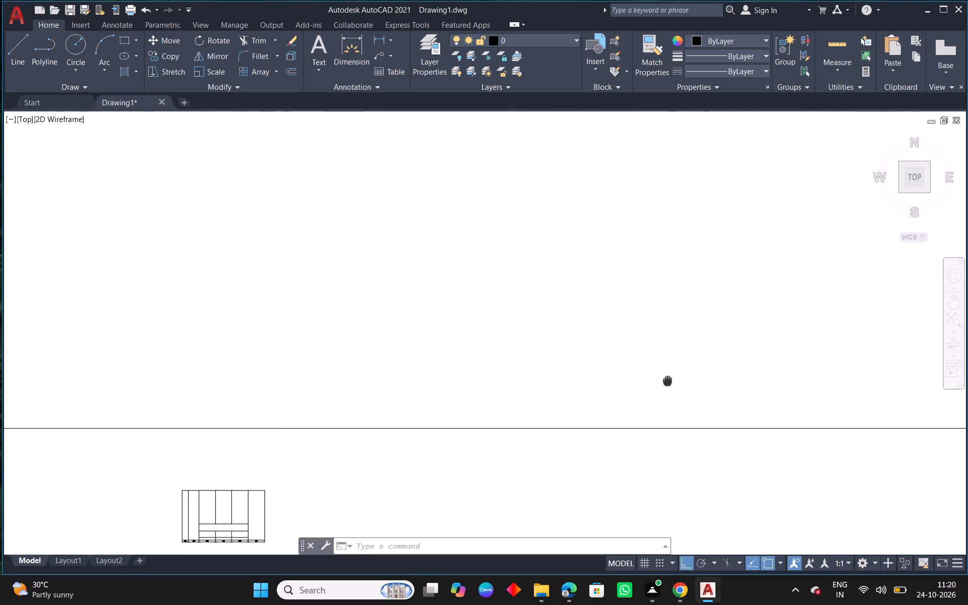
middle_drag(664, 387, 663, 393)
middle_drag(641, 381, 915, 311)
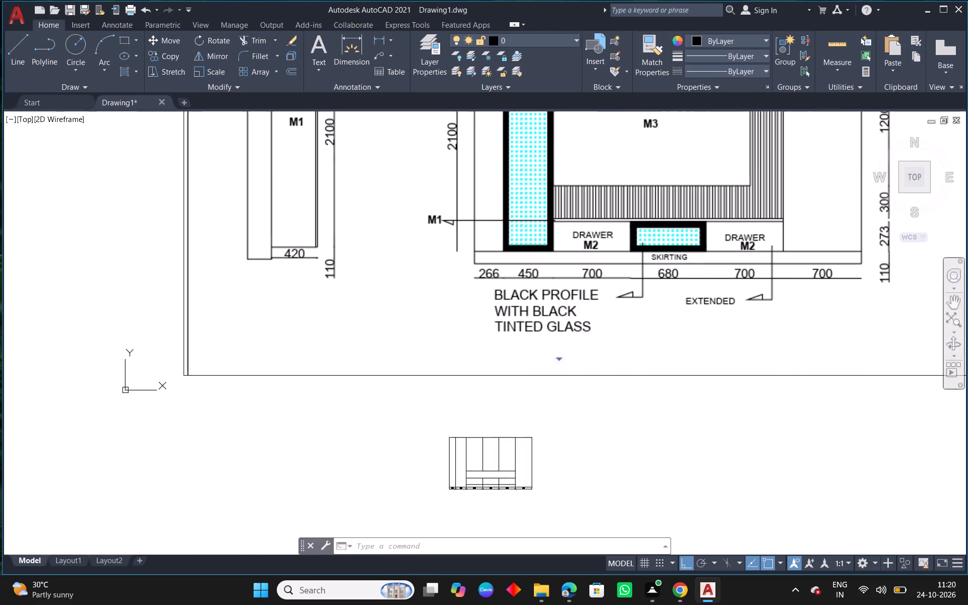
scroll(473, 464, up, 3)
middle_drag(582, 436, 647, 337)
text(o 1200)
key(Return)
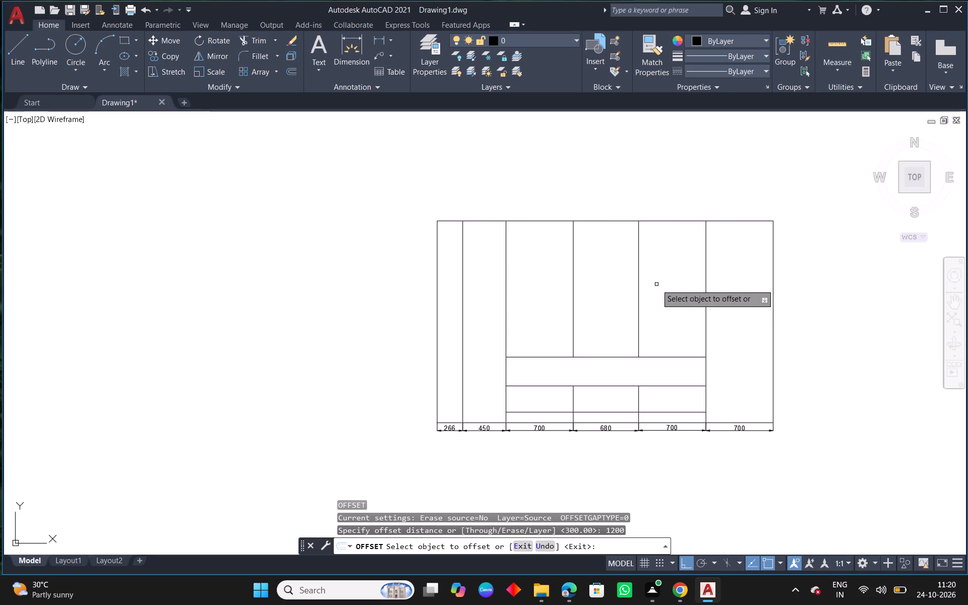
click(611, 356)
click(612, 313)
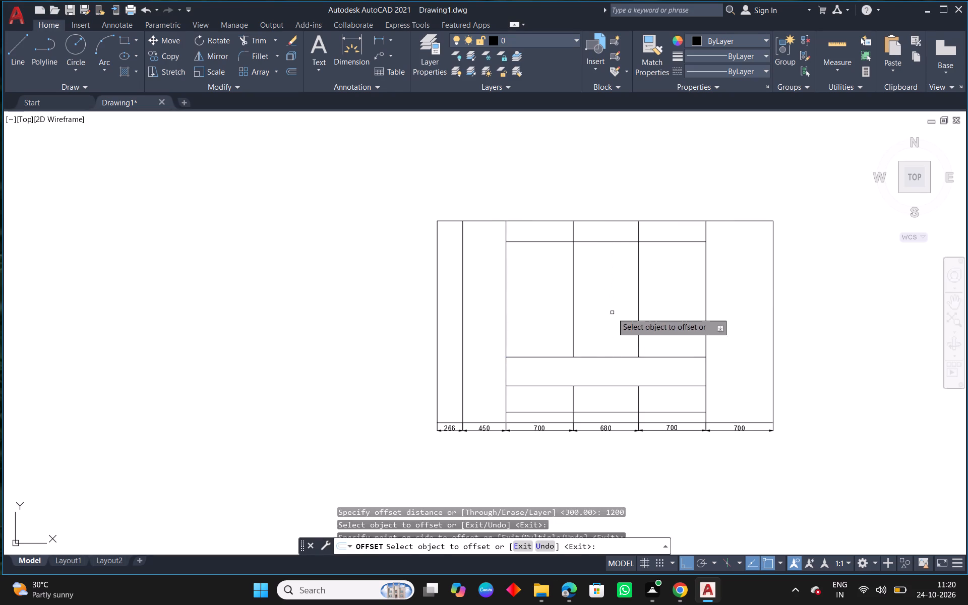
scroll(645, 329, down, 2)
middle_drag(798, 304, 599, 443)
scroll(599, 445, down, 3)
scroll(651, 419, down, 2)
scroll(658, 367, up, 4)
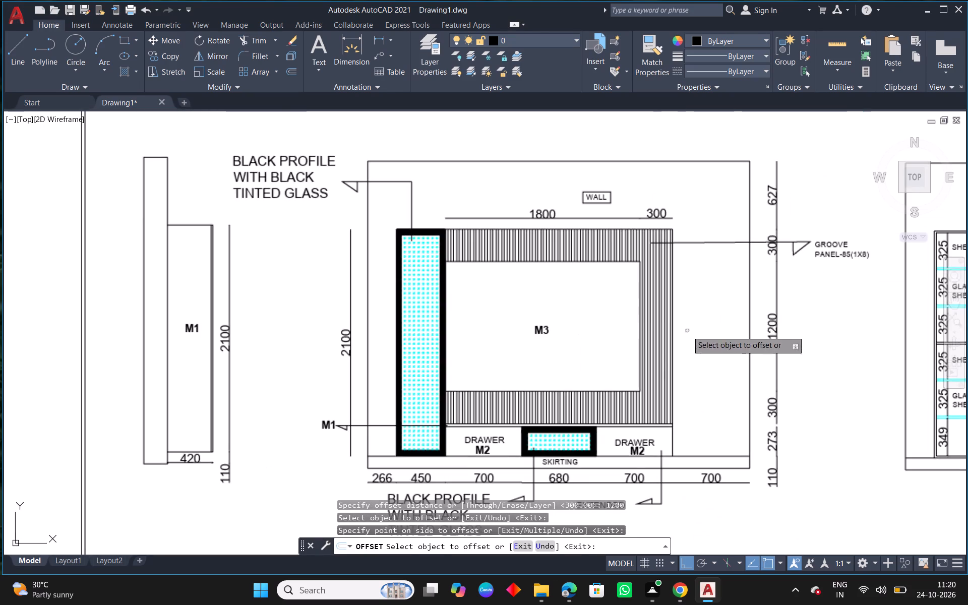
key(Escape)
Dimension the vertical gap between the 1200 mm offset line and the elevation's top edge.
scroll(587, 309, down, 1)
middle_drag(586, 367, 649, 224)
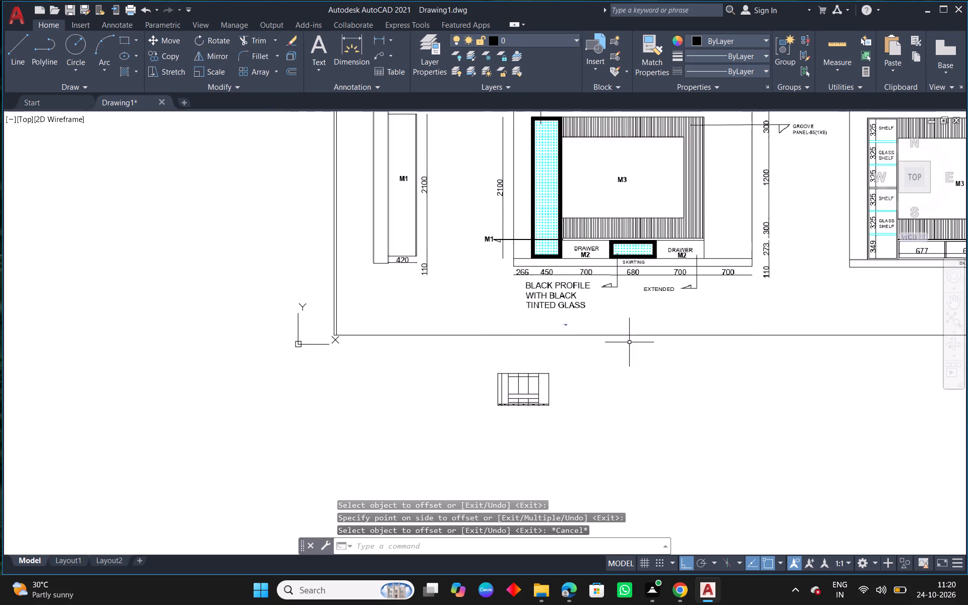
scroll(578, 394, up, 3)
scroll(468, 374, up, 3)
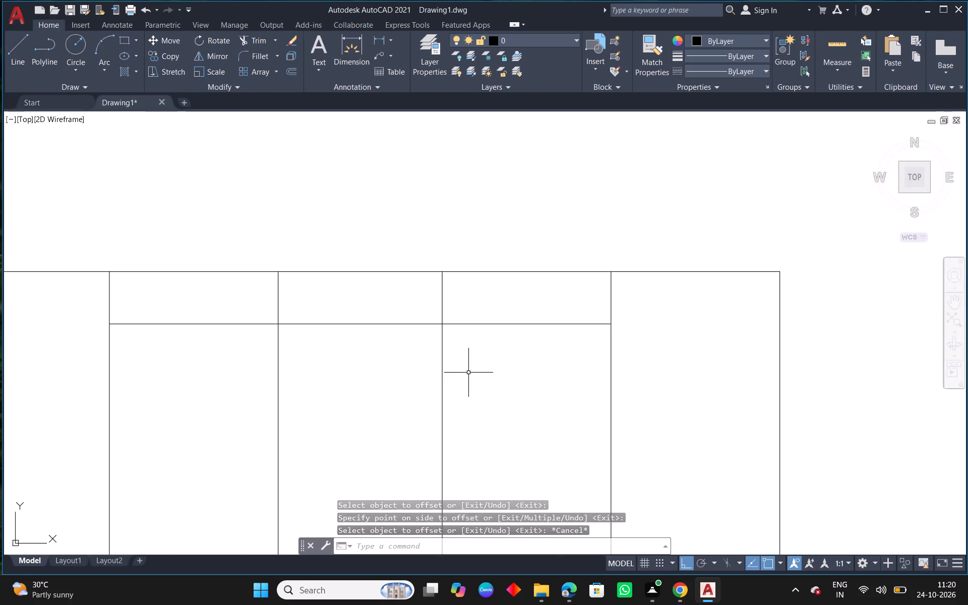
click(343, 41)
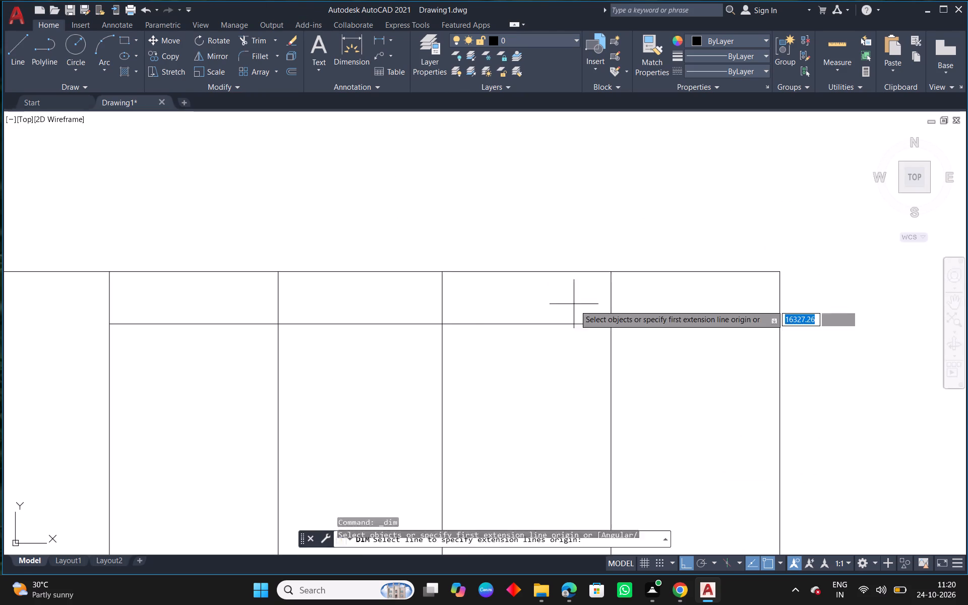
click(610, 324)
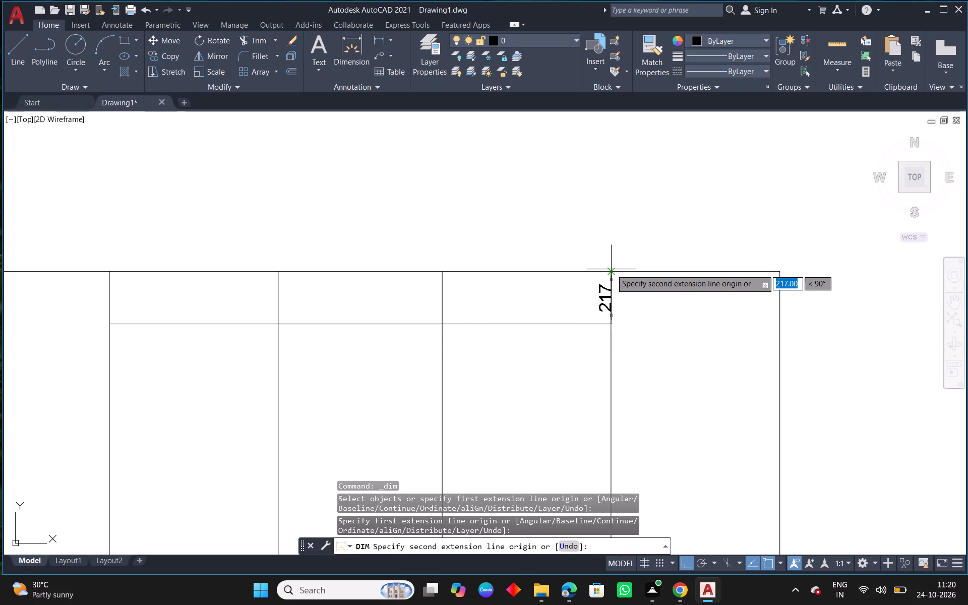
click(611, 269)
click(550, 273)
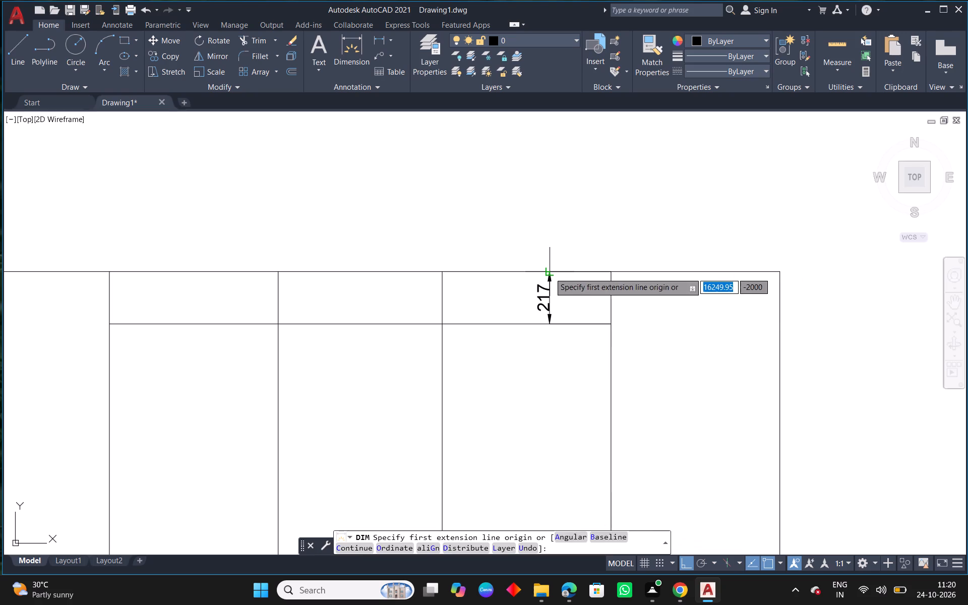
right_click(548, 273)
click(604, 289)
Check the heights in the reference outer view and erase the redrawn elevation's top edge and the 1200 mm offset line below it.
scroll(510, 331, down, 6)
middle_drag(687, 312, 679, 321)
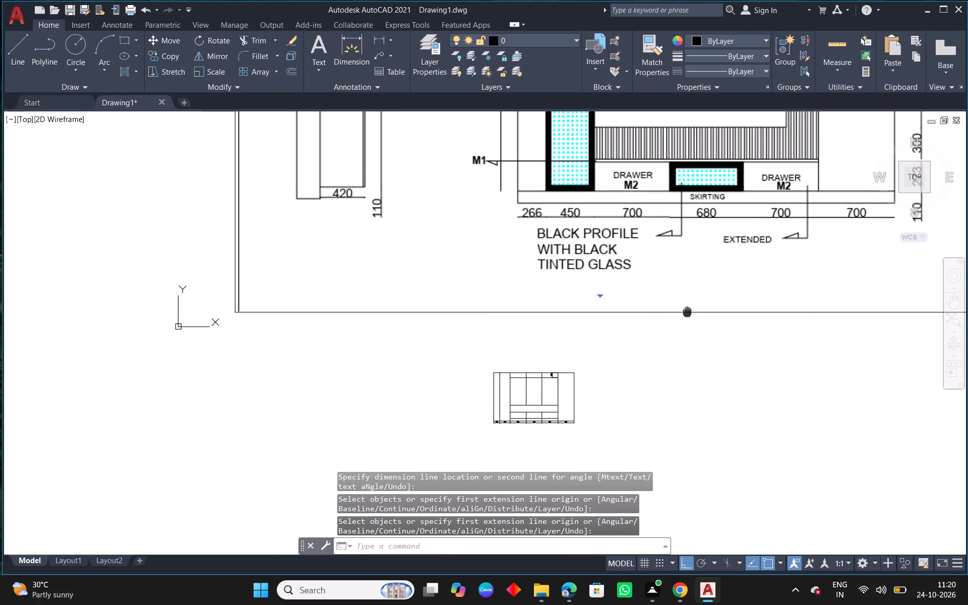
middle_drag(679, 321, 515, 438)
scroll(515, 438, down, 1)
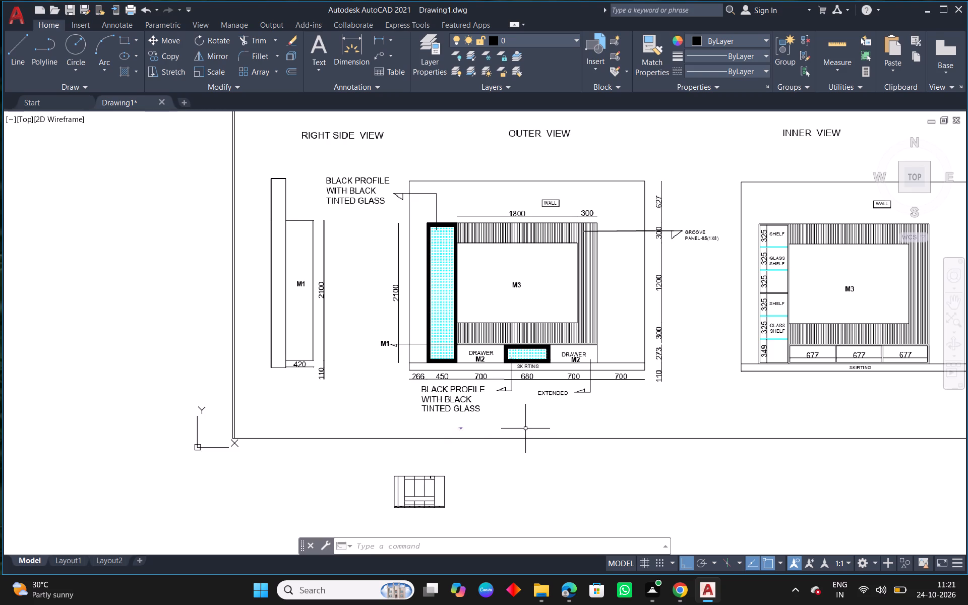
middle_drag(526, 428, 574, 302)
scroll(457, 362, up, 3)
scroll(536, 312, up, 3)
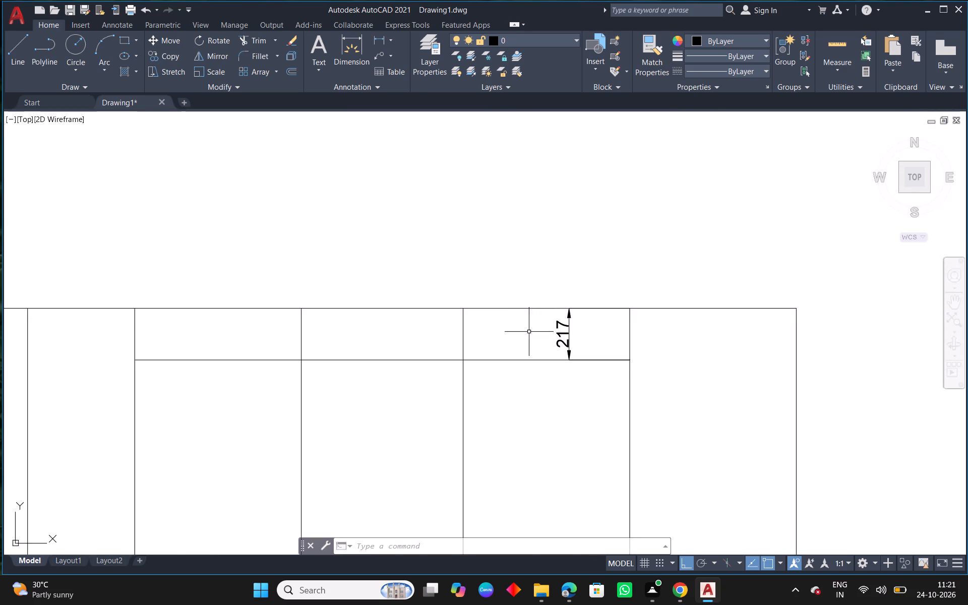
click(528, 337)
click(515, 404)
drag(525, 277, 520, 304)
click(501, 359)
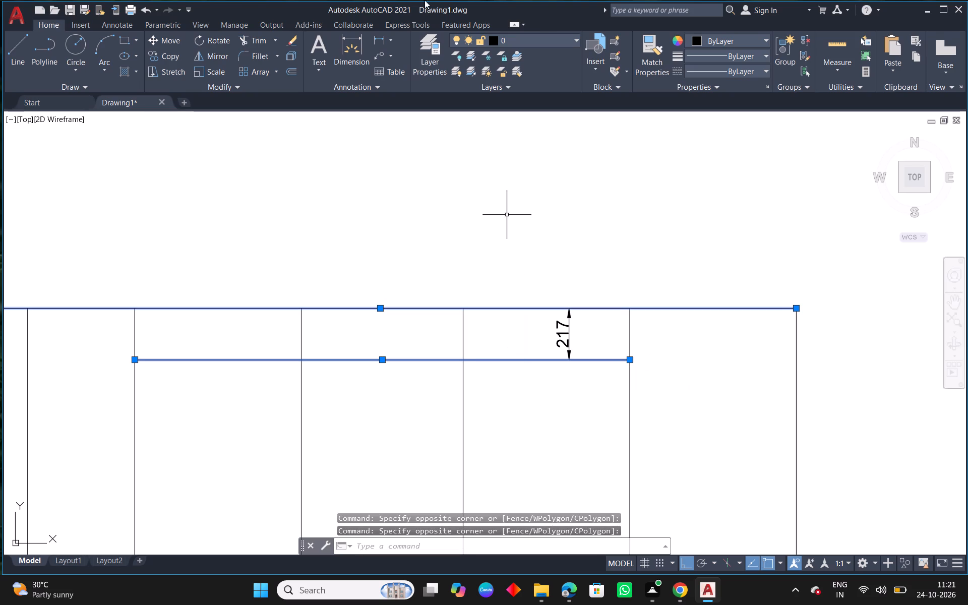
click(290, 43)
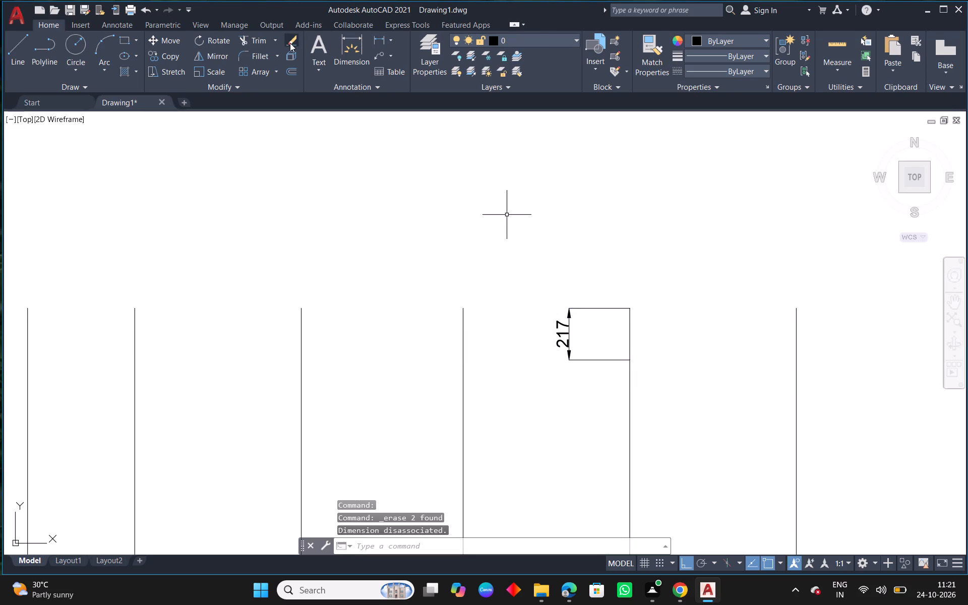
Offset the top line of the 300 mm band above the drawers 1200 mm upward again.
scroll(396, 58, down, 2)
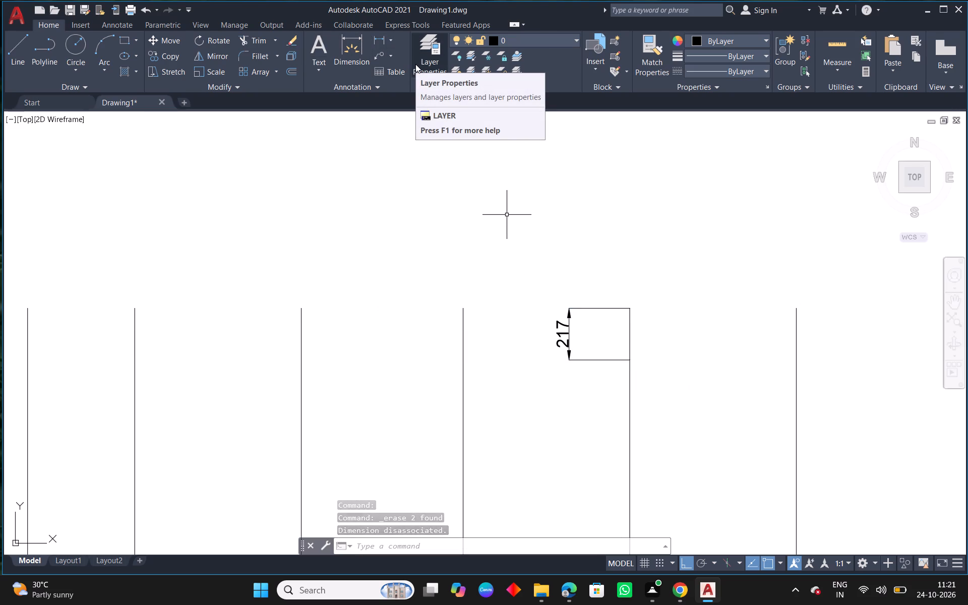
middle_drag(444, 304, 507, 178)
scroll(503, 184, down, 3)
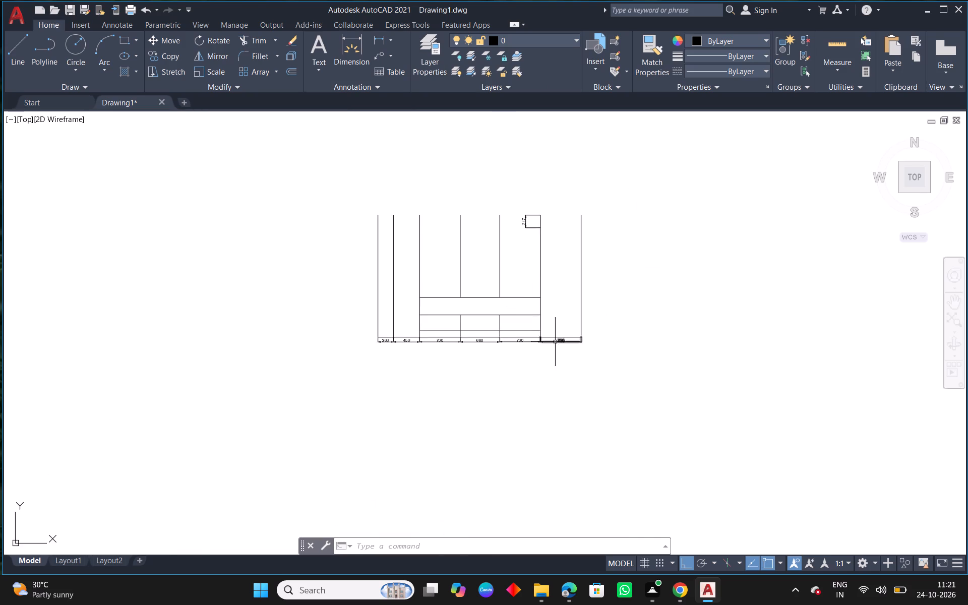
middle_drag(556, 333, 482, 360)
scroll(401, 294, up, 1)
middle_drag(455, 289, 481, 326)
key(Escape)
text(o 1)
key(2)
text(00)
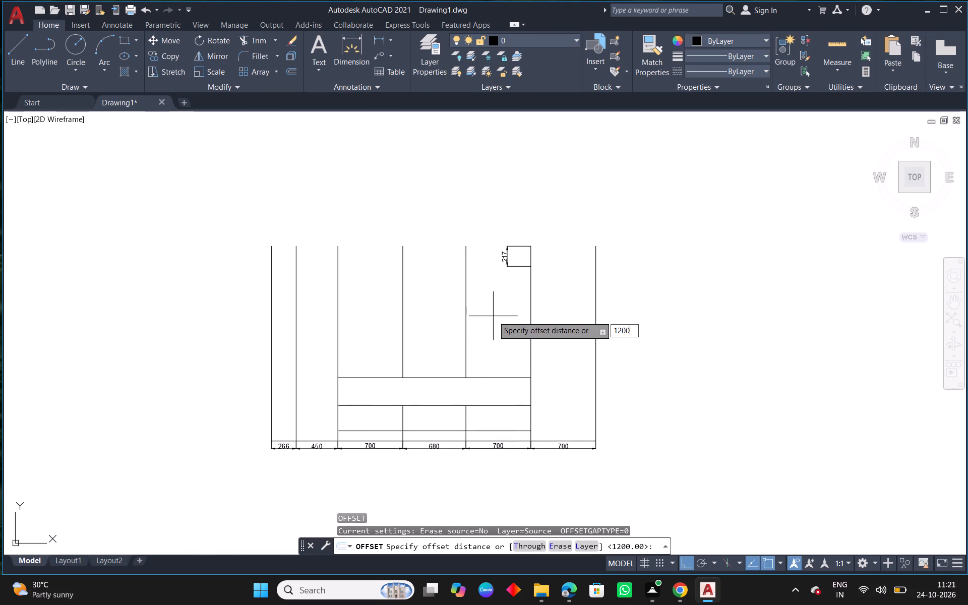
key(space)
click(499, 377)
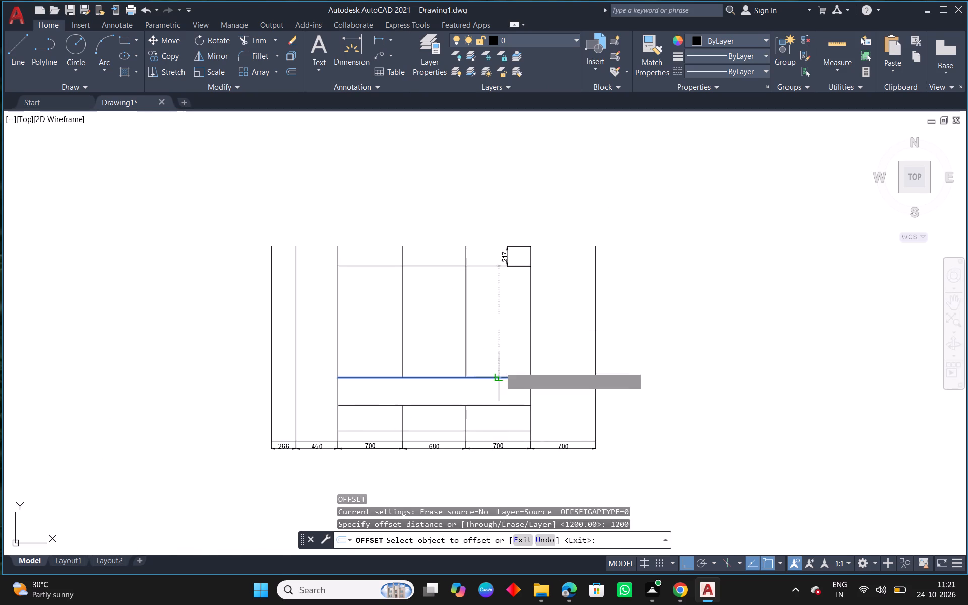
click(487, 288)
key(Escape)
Delete the leftover 217 dimension at the top of the elevation.
scroll(534, 241, up, 2)
drag(482, 278, 475, 281)
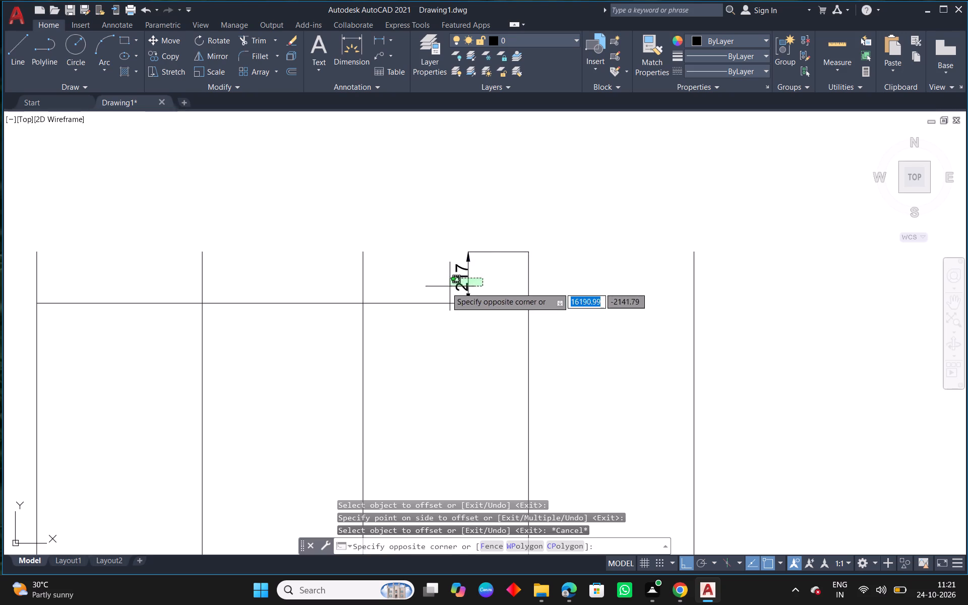
click(445, 288)
key(Delete)
Offset the top line of the 1200 mm panel area 300 mm upward.
text(o 300)
key(space)
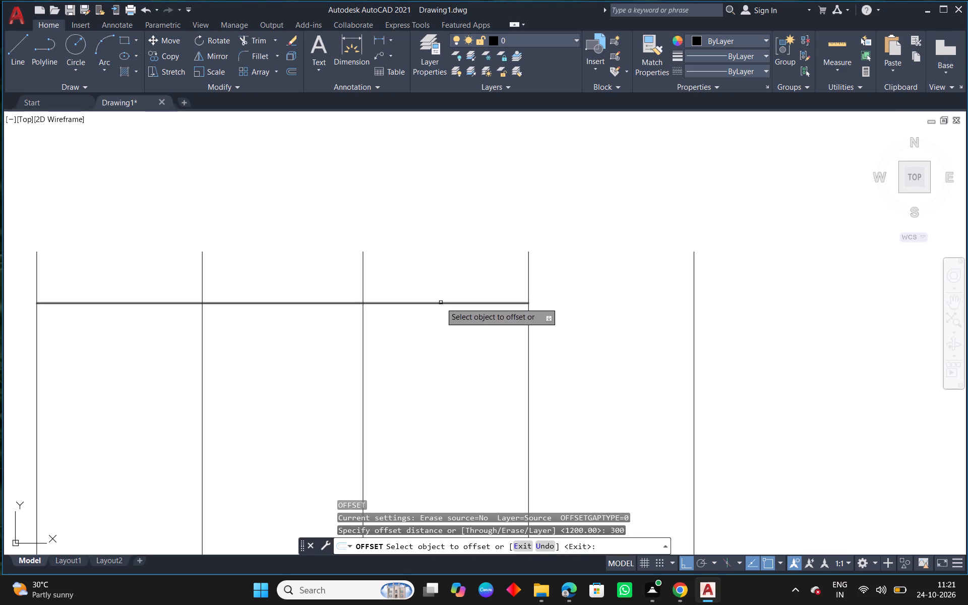
click(441, 302)
click(449, 220)
key(Escape)
Trim the ends of the four central vertical lines that project above the 1200 mm panel area.
middle_drag(442, 278, 591, 274)
scroll(591, 274, down, 1)
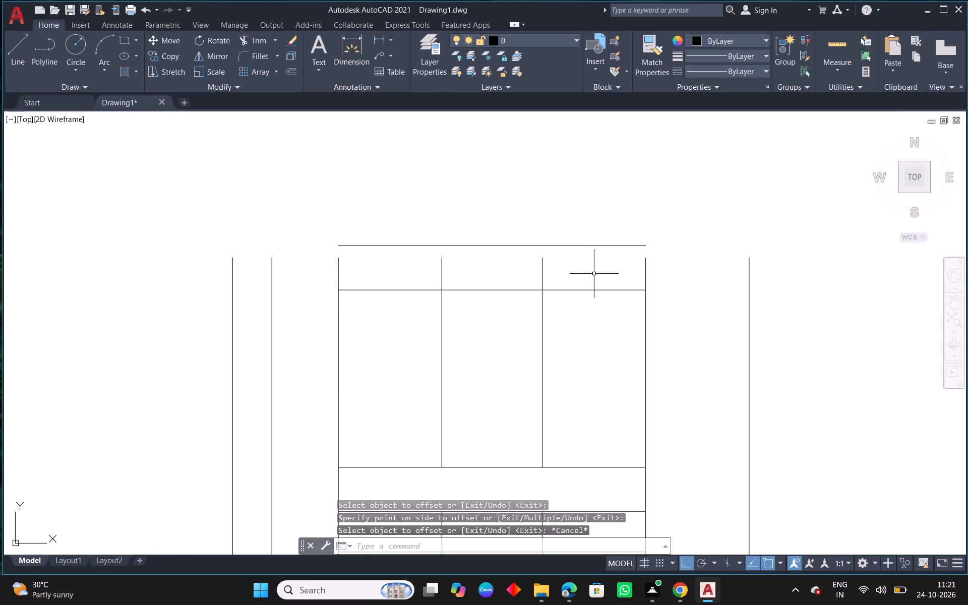
text(tr)
key(space)
drag(660, 272, 352, 268)
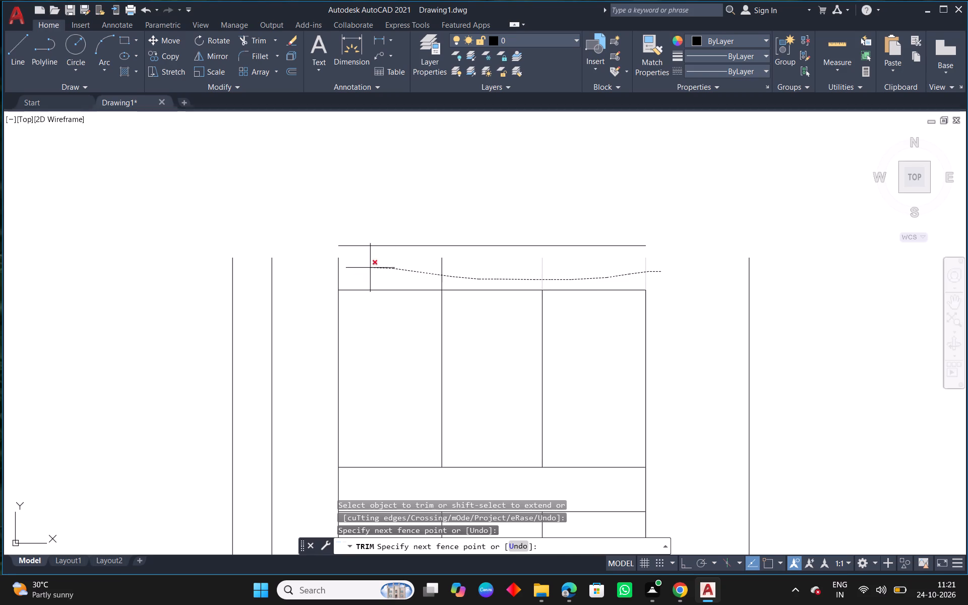
drag(352, 268, 331, 268)
key(Escape)
Fillet both ends of the new 300 mm top line to the unit's two outer vertical lines with zero-radius corners.
text(f)
key(space)
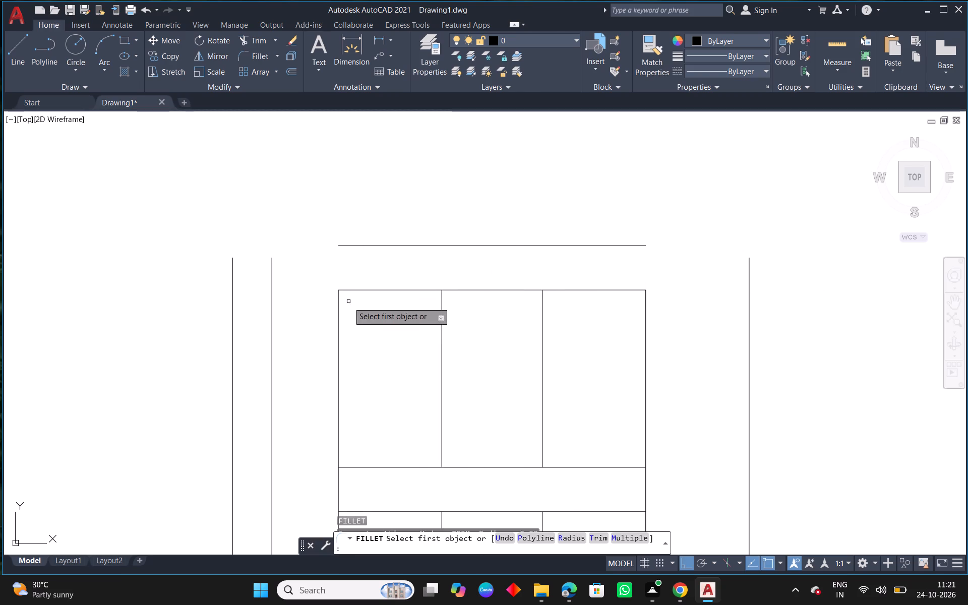
click(341, 308)
click(339, 309)
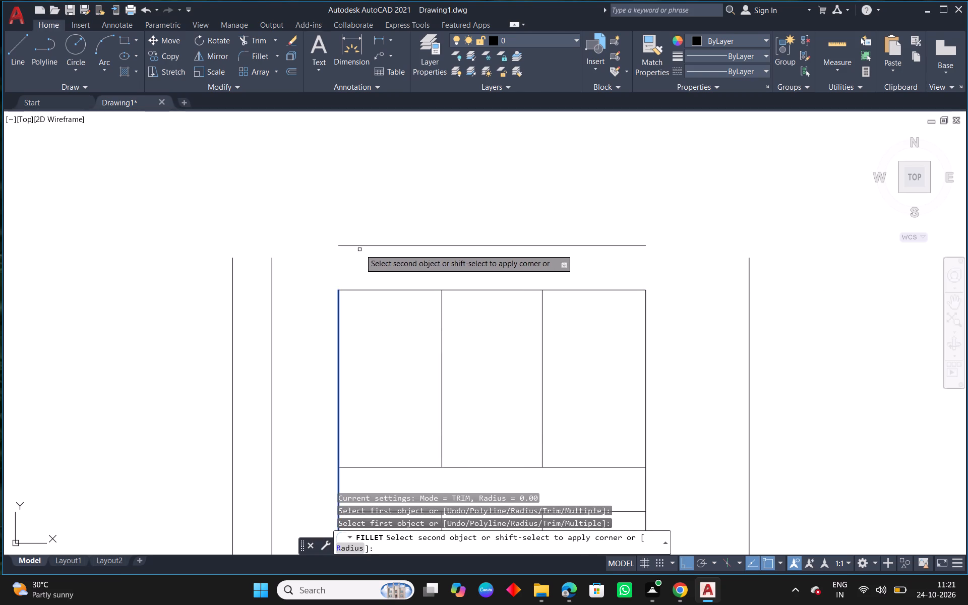
click(366, 246)
right_click(430, 265)
click(488, 284)
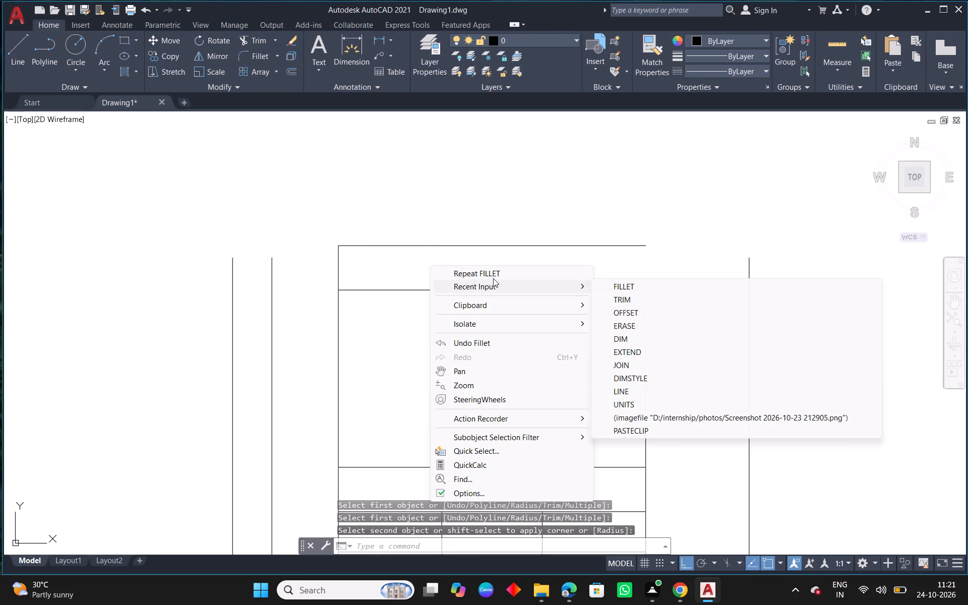
click(493, 278)
click(601, 246)
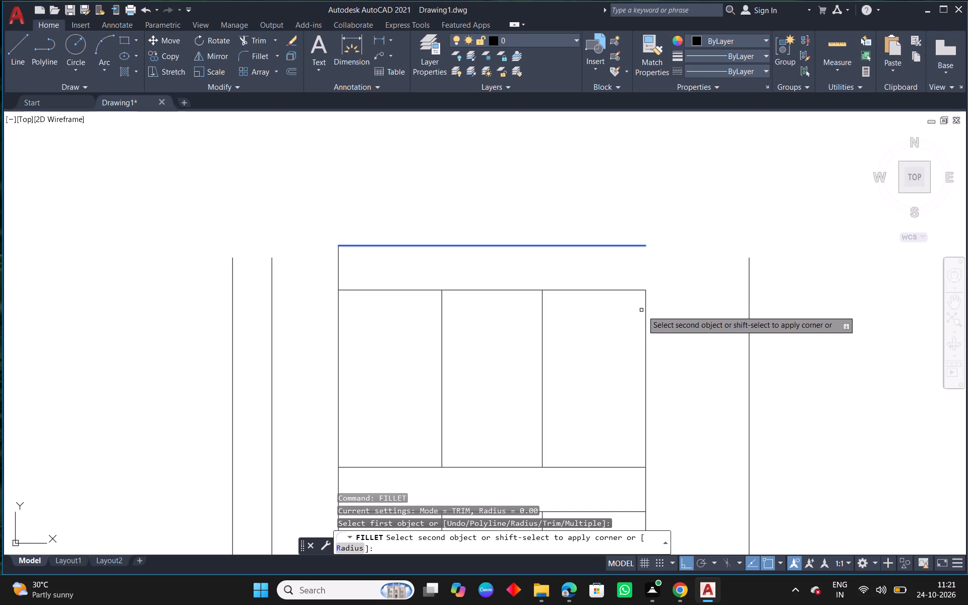
click(645, 316)
key(Escape)
Delete the two inner vertical dividers inside the 1200 mm panel area.
middle_drag(528, 282, 541, 228)
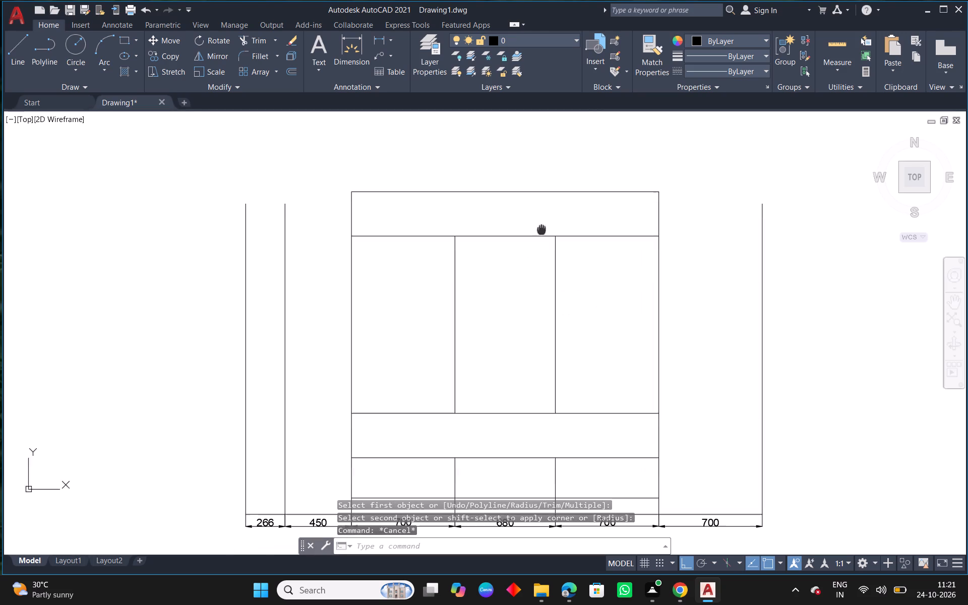
click(595, 276)
click(440, 274)
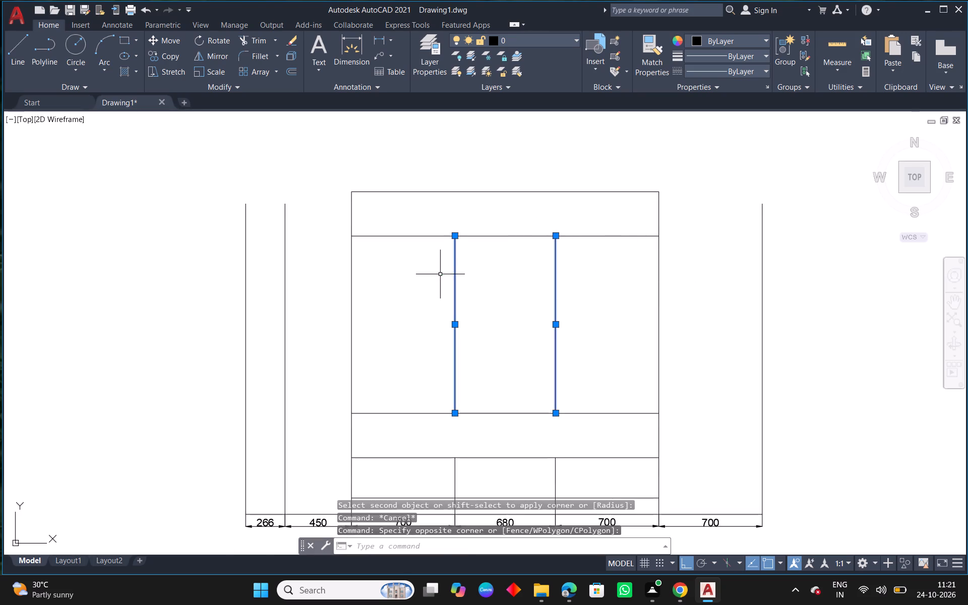
key(Delete)
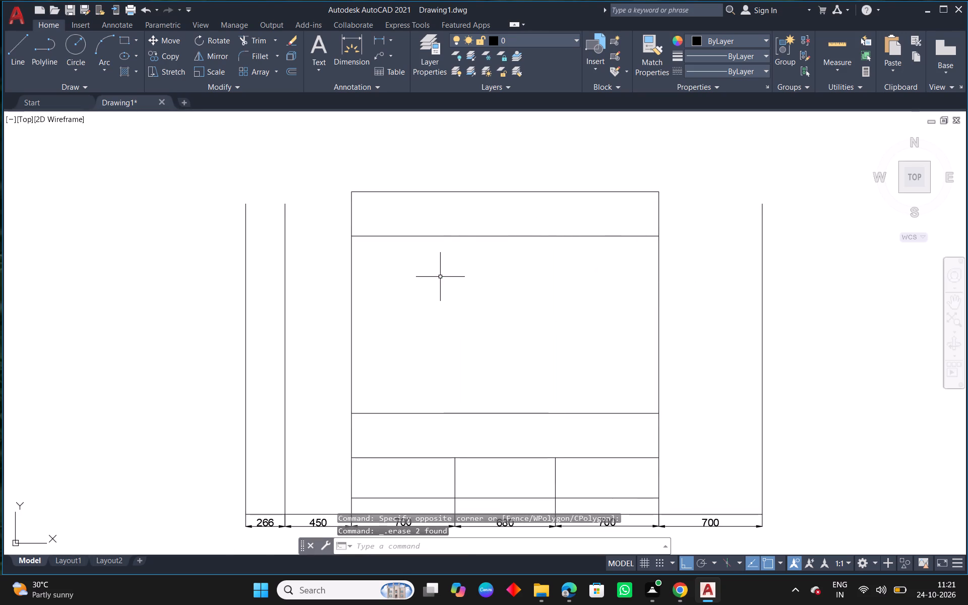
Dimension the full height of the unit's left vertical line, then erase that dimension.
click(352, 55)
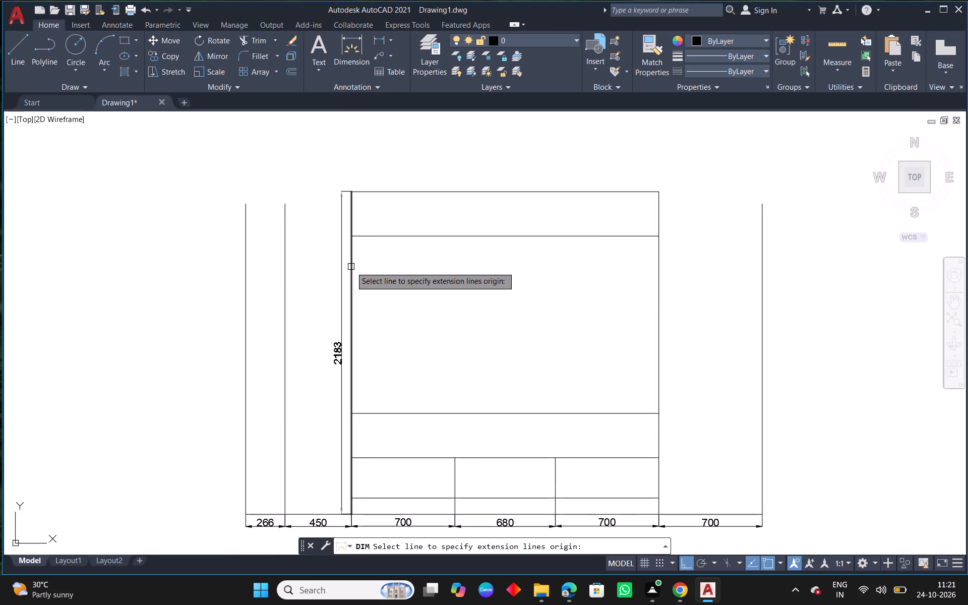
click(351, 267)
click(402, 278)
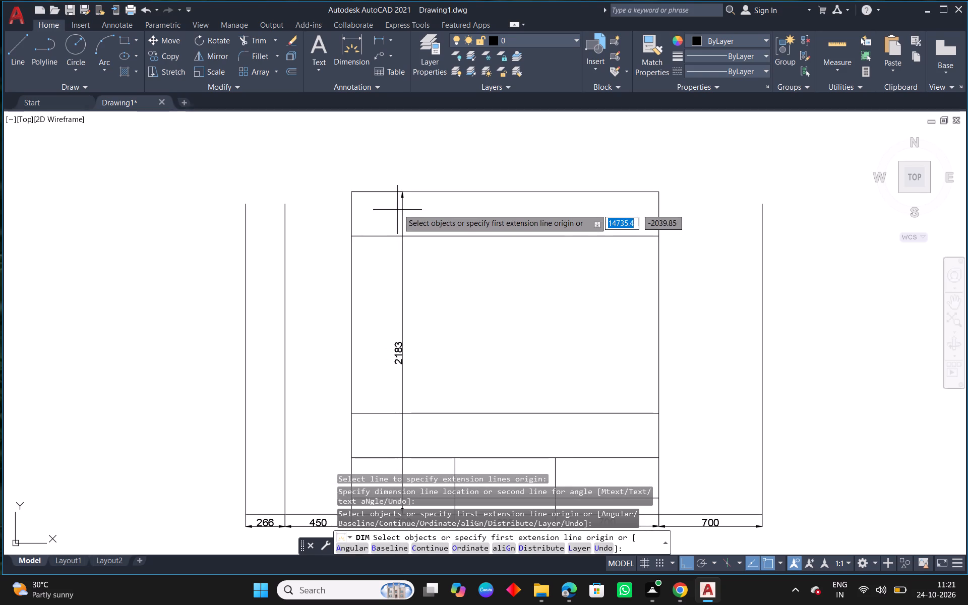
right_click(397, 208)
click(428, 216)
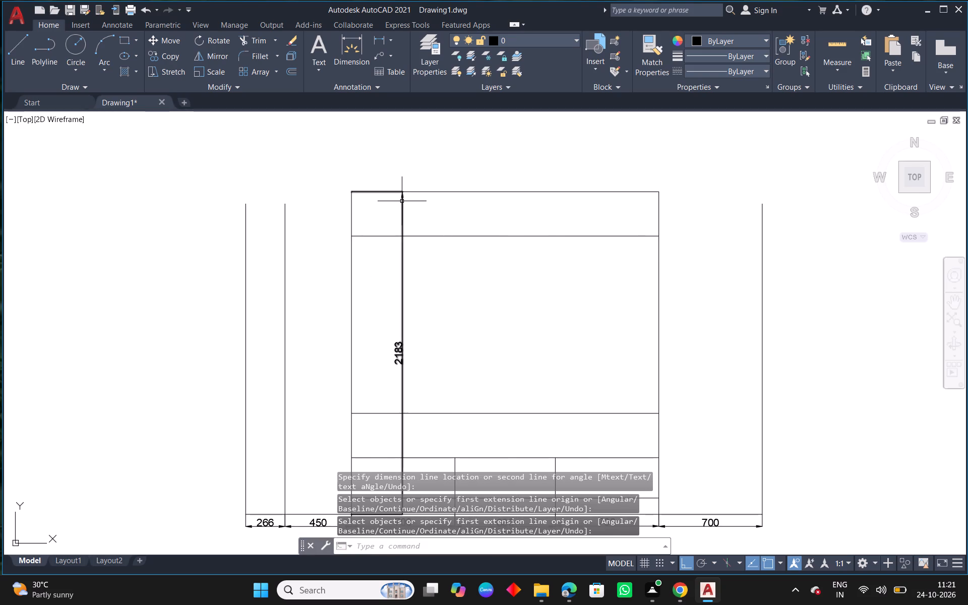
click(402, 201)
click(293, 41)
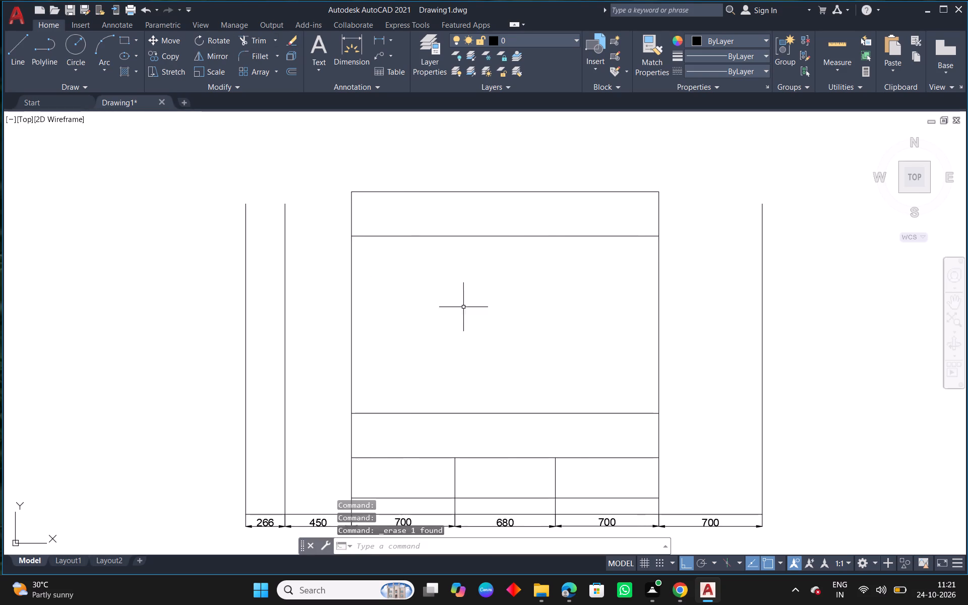
Dimension the 1200 mm height of the TV panel area along its left edge.
scroll(469, 318, down, 1)
middle_drag(521, 343, 517, 290)
scroll(511, 290, up, 1)
middle_click(477, 286)
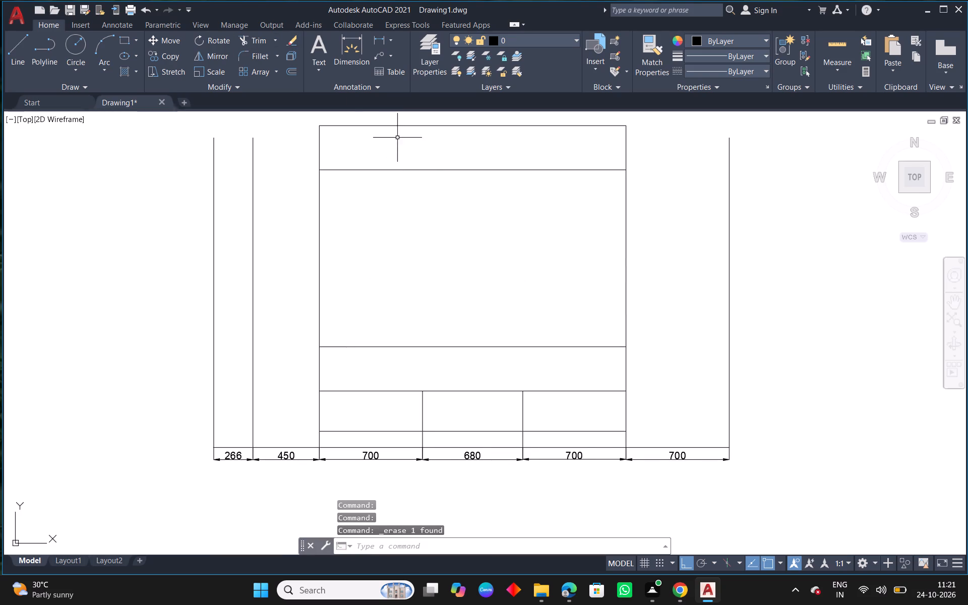
click(351, 65)
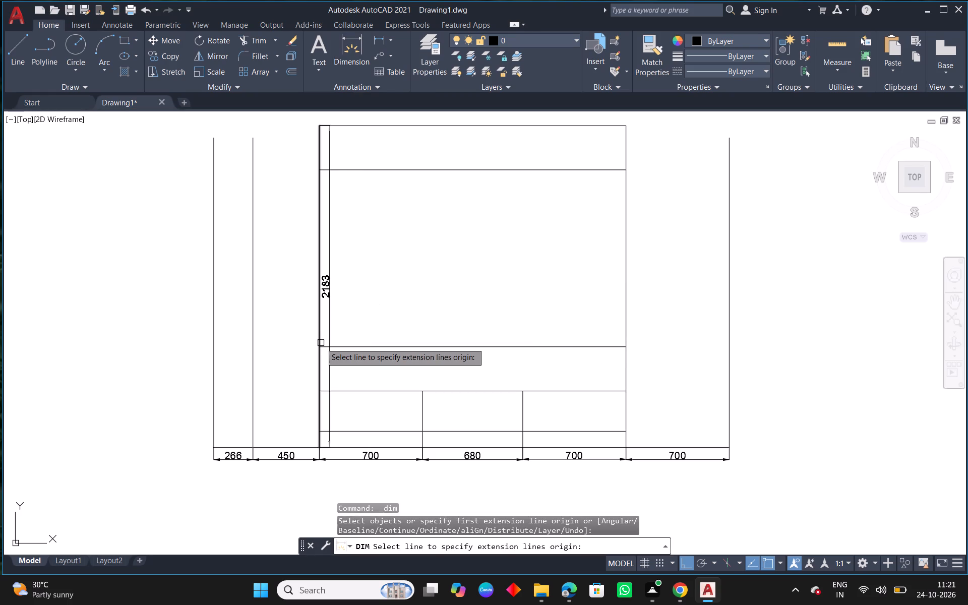
click(320, 346)
click(322, 167)
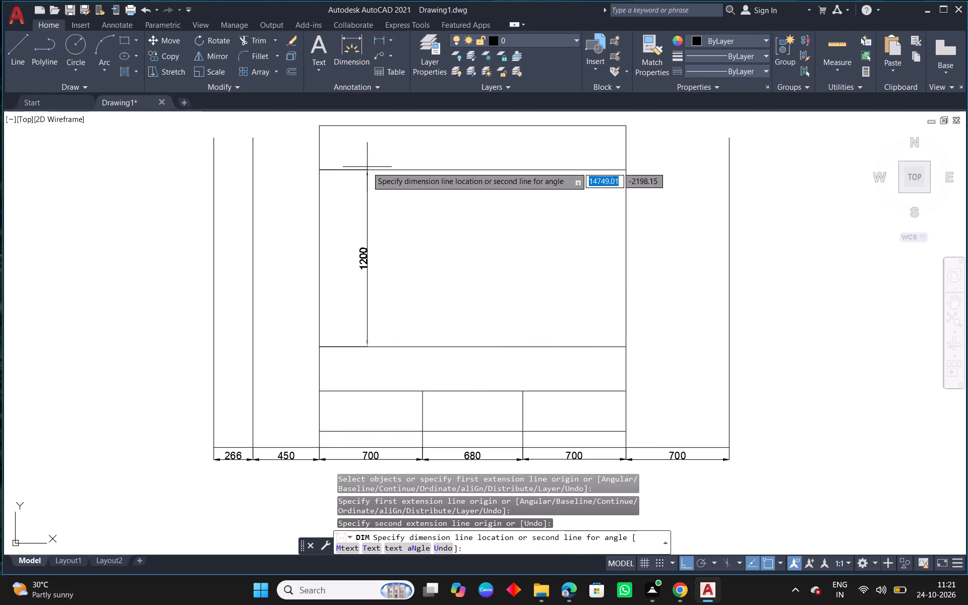
click(365, 168)
right_click(425, 235)
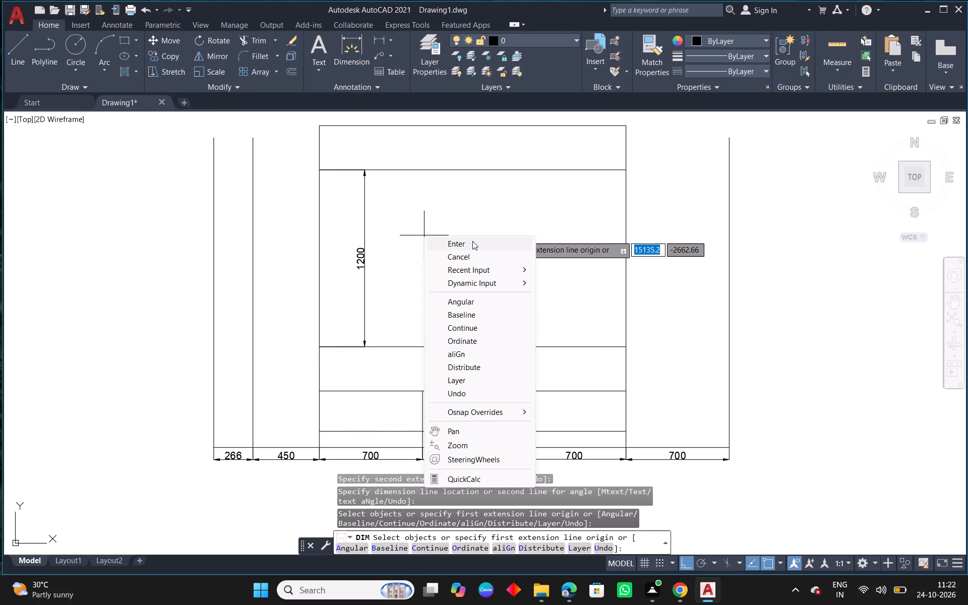
click(472, 244)
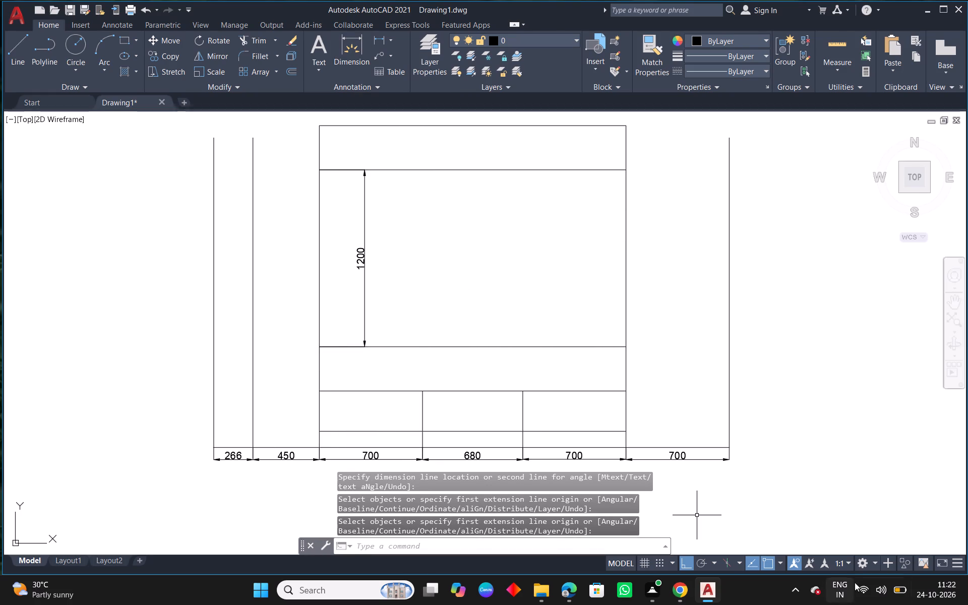
Set the screen brightness to 100 and the volume to maximum in the system quick settings.
click(902, 589)
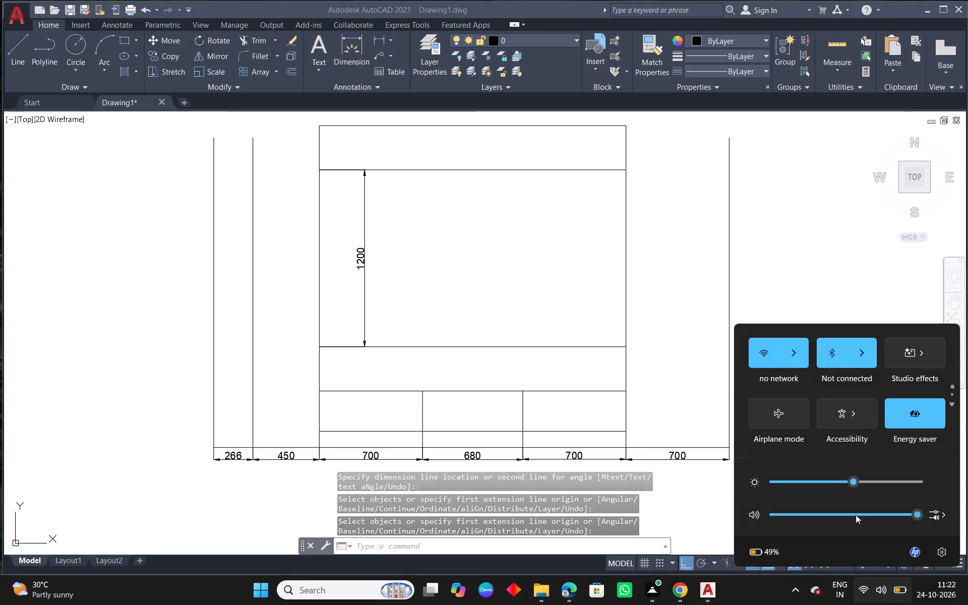
drag(890, 516, 938, 515)
drag(859, 479, 928, 477)
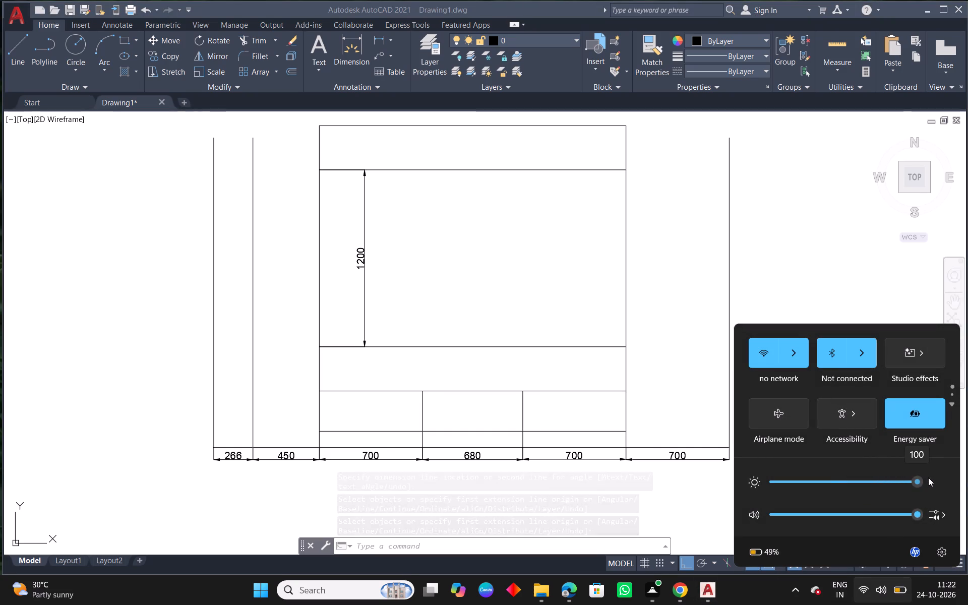
drag(928, 477, 963, 483)
click(780, 217)
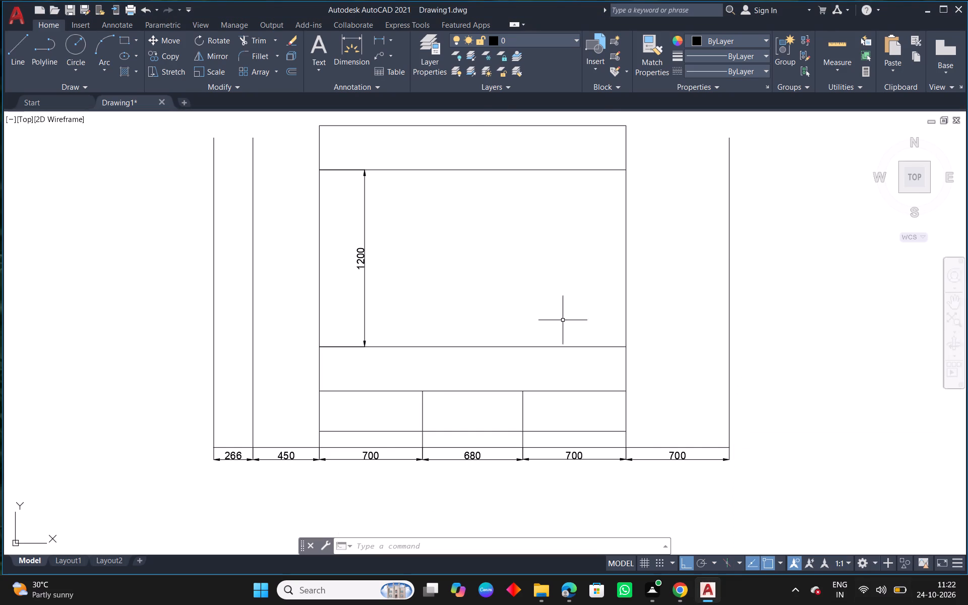
Erase the vertical 1200 mm dimension placed inside the TV panel area.
scroll(483, 353, down, 3)
middle_drag(632, 388, 596, 518)
scroll(597, 518, down, 2)
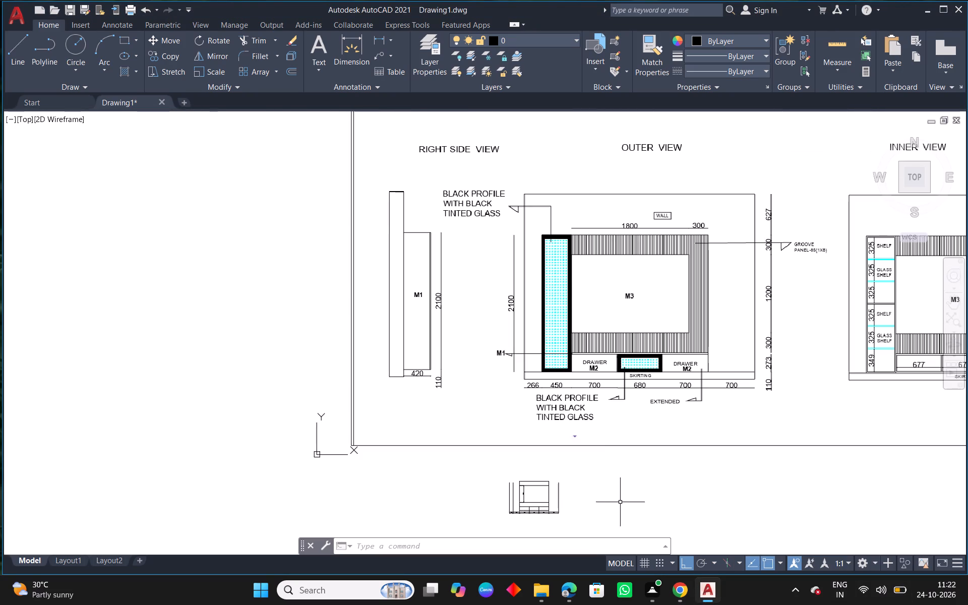
middle_drag(610, 467, 595, 416)
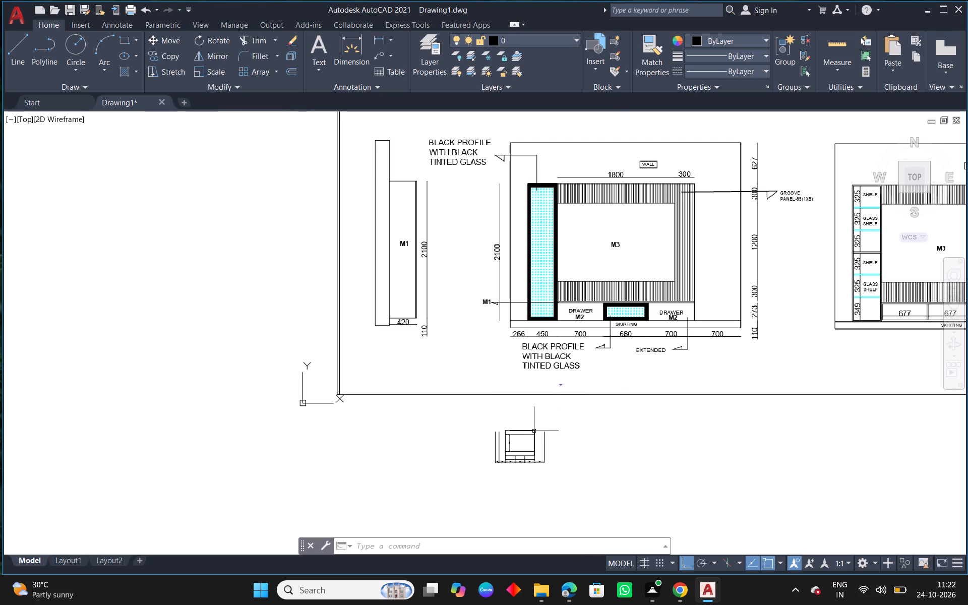
scroll(529, 430, up, 5)
middle_drag(521, 498, 578, 363)
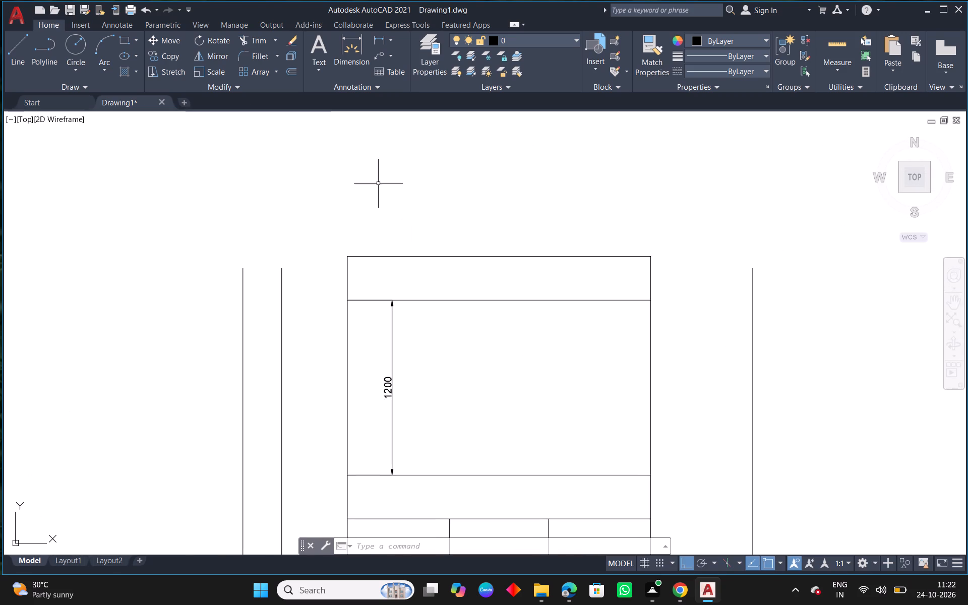
click(390, 396)
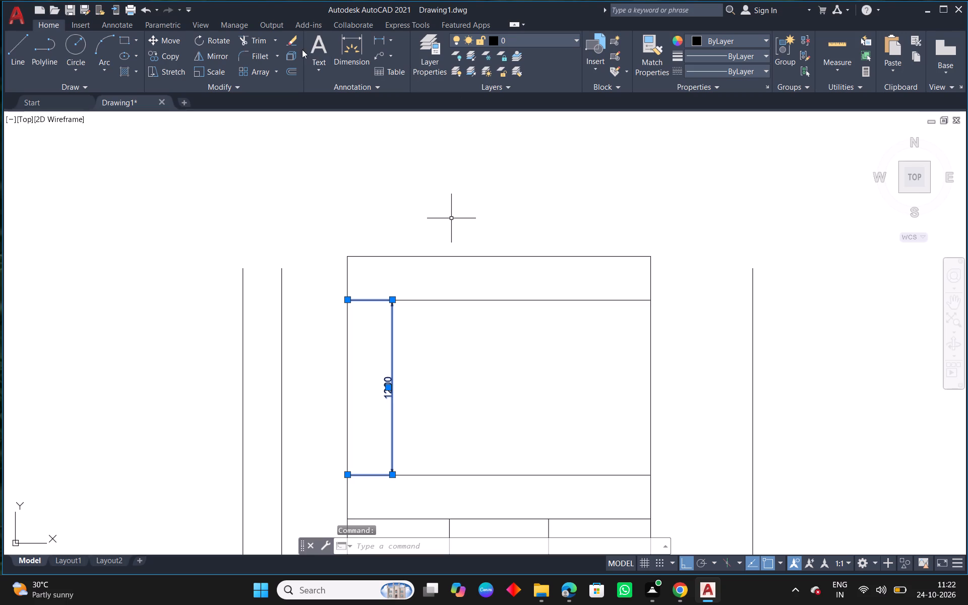
click(287, 41)
Dimension the height of the skirting strip, placing the dimension line just outside the elevation's outermost right vertical line.
scroll(603, 301, down, 1)
middle_drag(734, 411, 658, 399)
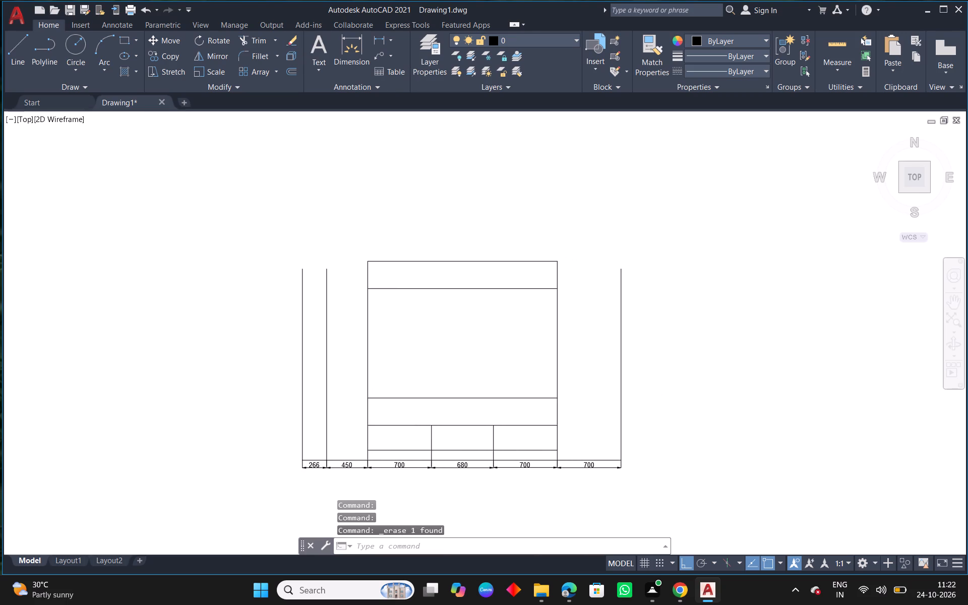
scroll(648, 399, down, 1)
middle_drag(648, 399, 643, 396)
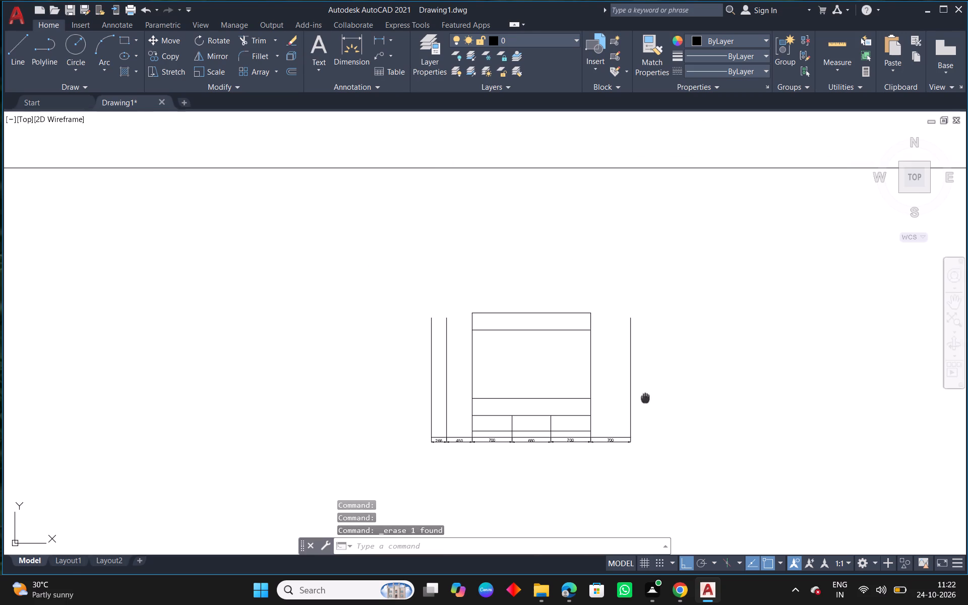
middle_drag(643, 396, 561, 378)
scroll(520, 391, up, 3)
click(349, 51)
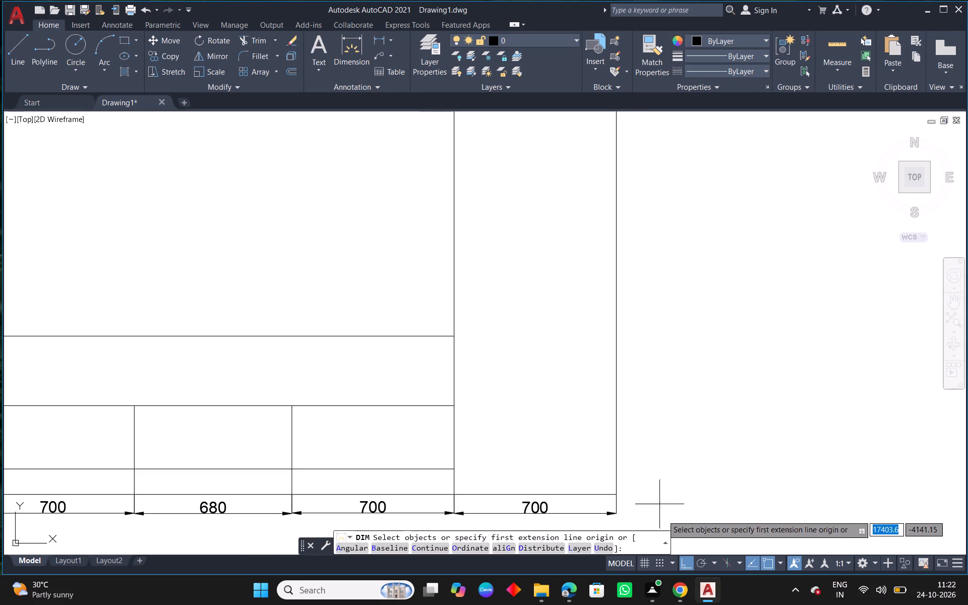
middle_drag(650, 498, 623, 390)
scroll(430, 379, up, 2)
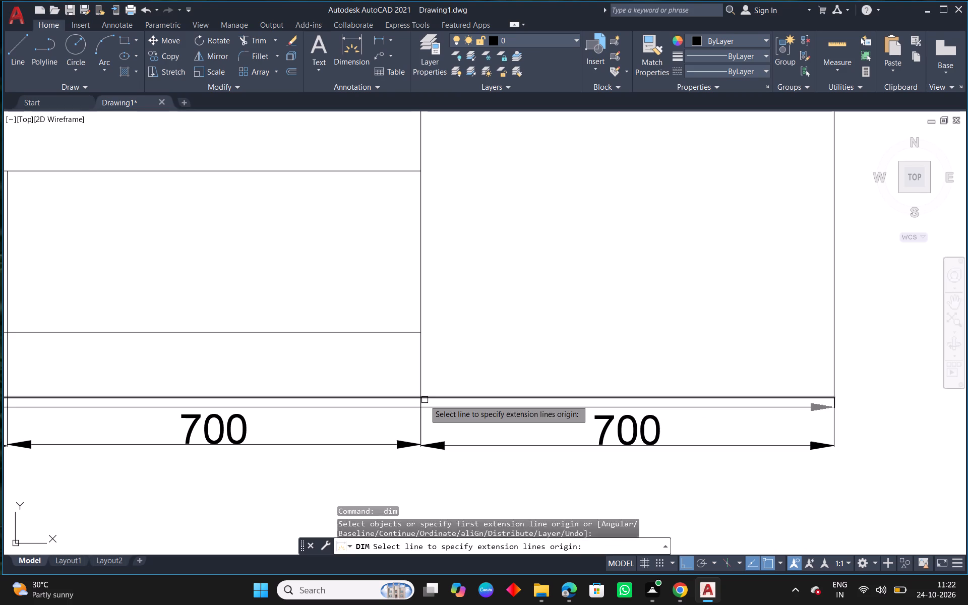
click(421, 398)
click(420, 329)
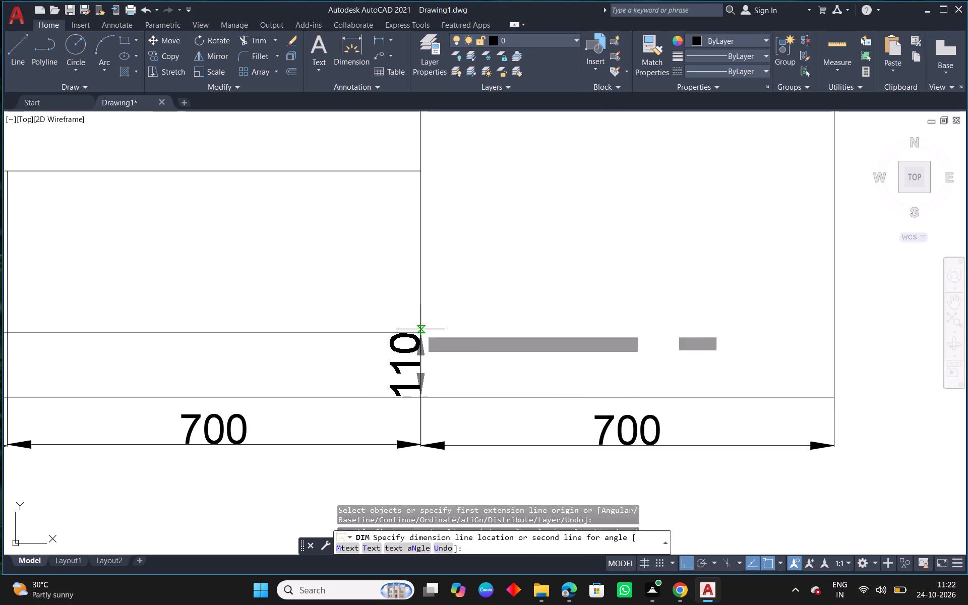
middle_drag(721, 343, 588, 340)
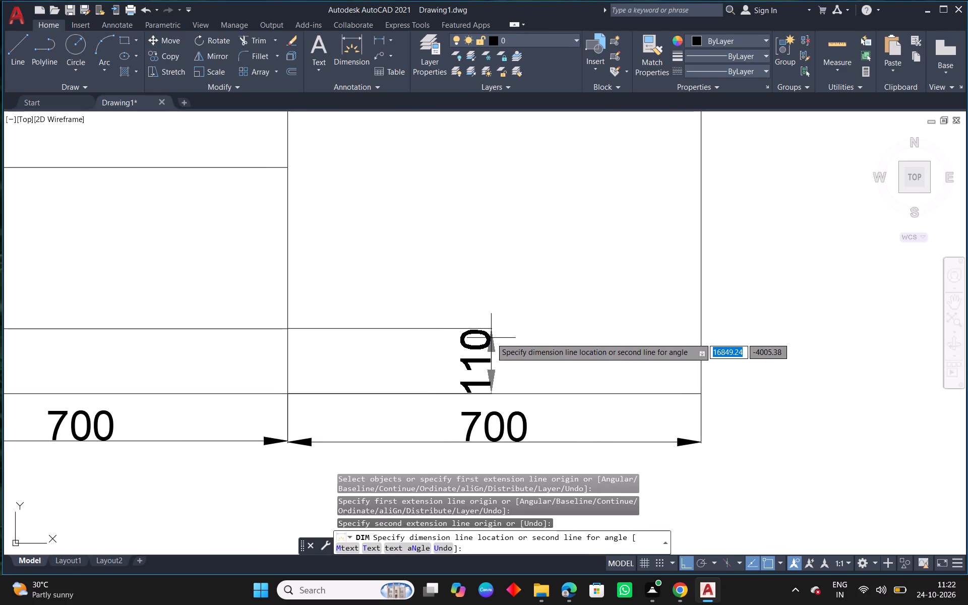
click(776, 332)
right_click(771, 330)
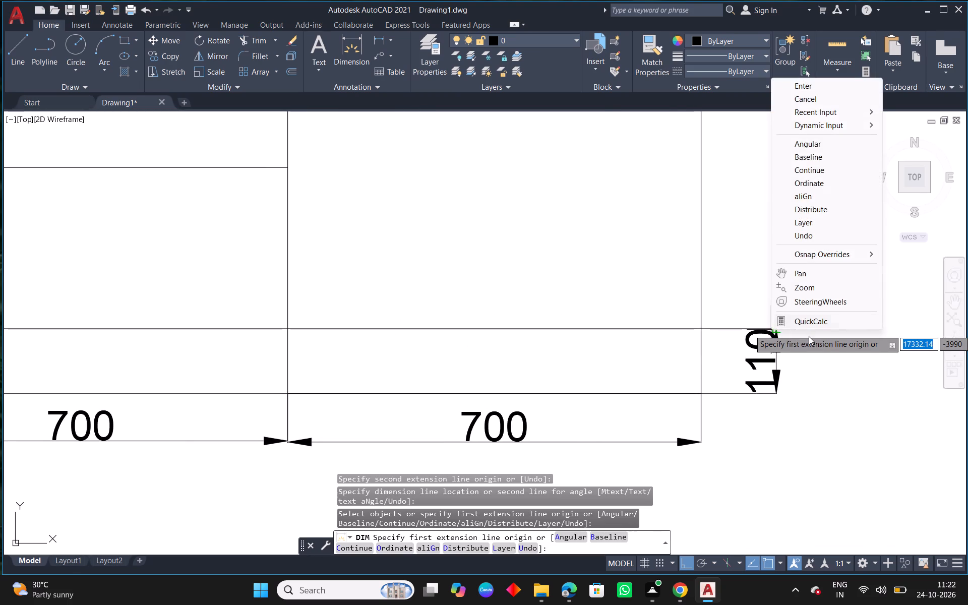
click(807, 89)
Dimension the height of the drawer row, aligned above the skirting dimension outside the right edge.
right_click(433, 206)
click(476, 217)
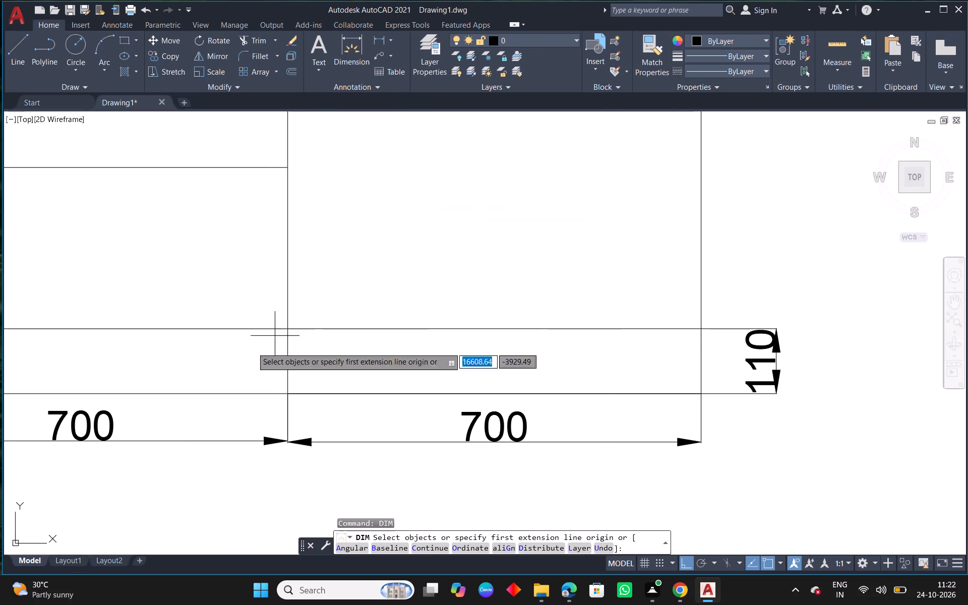
click(287, 328)
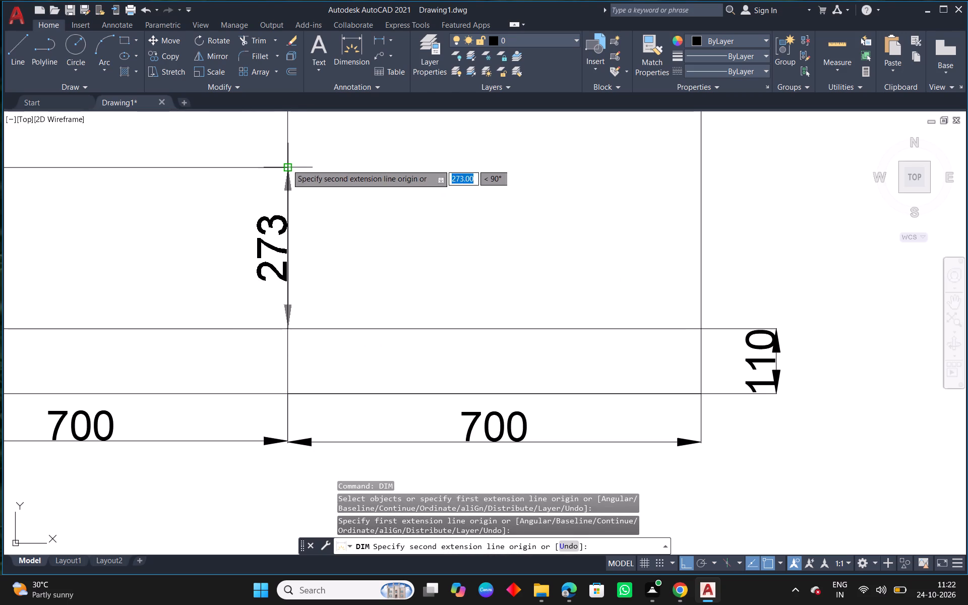
click(287, 164)
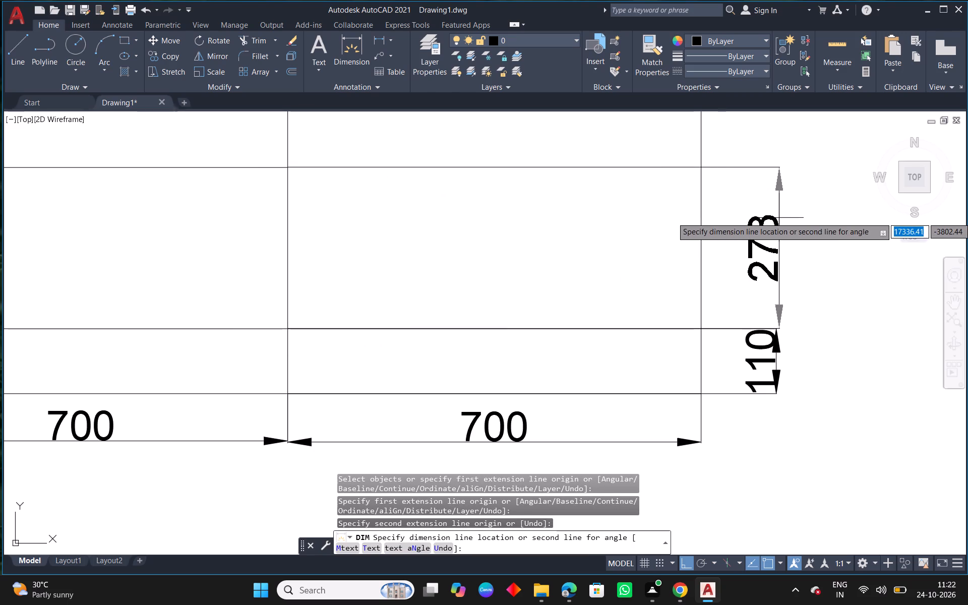
click(776, 220)
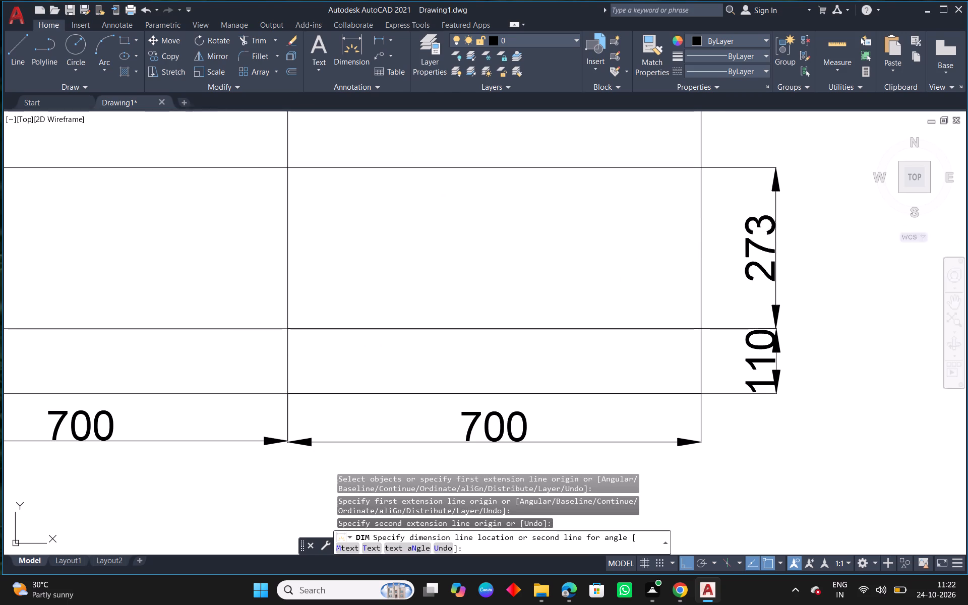
Dimension the height of the band between the drawers and the TV panel area, in line with the drawer-row dimension.
middle_drag(678, 239, 703, 334)
scroll(705, 349, down, 1)
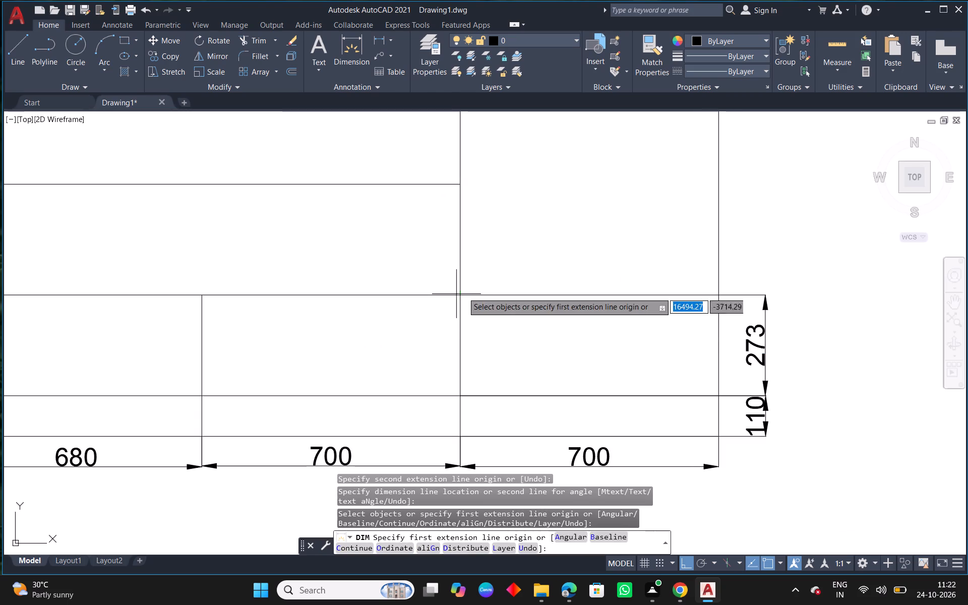
click(461, 294)
scroll(475, 295, down, 4)
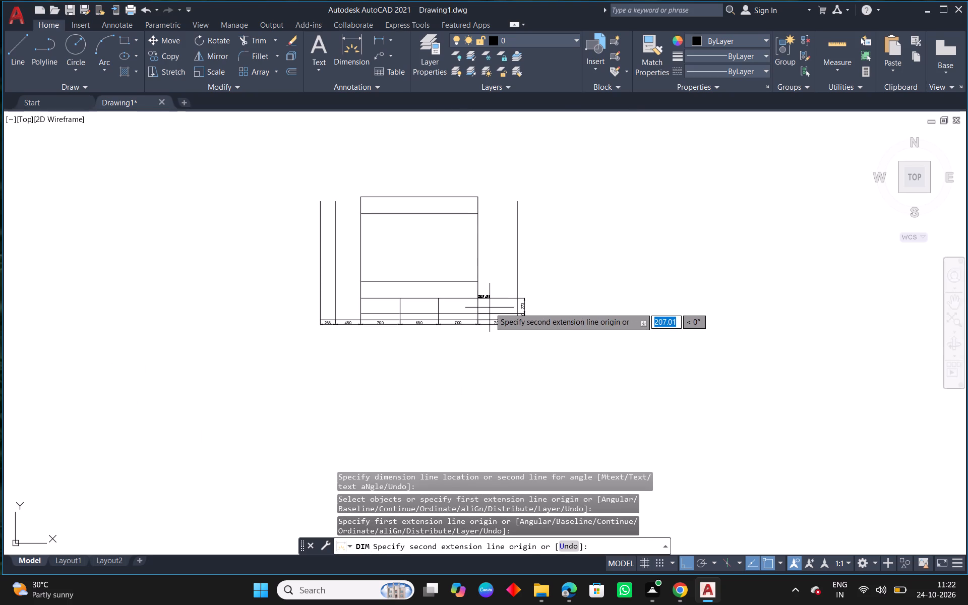
scroll(476, 295, up, 3)
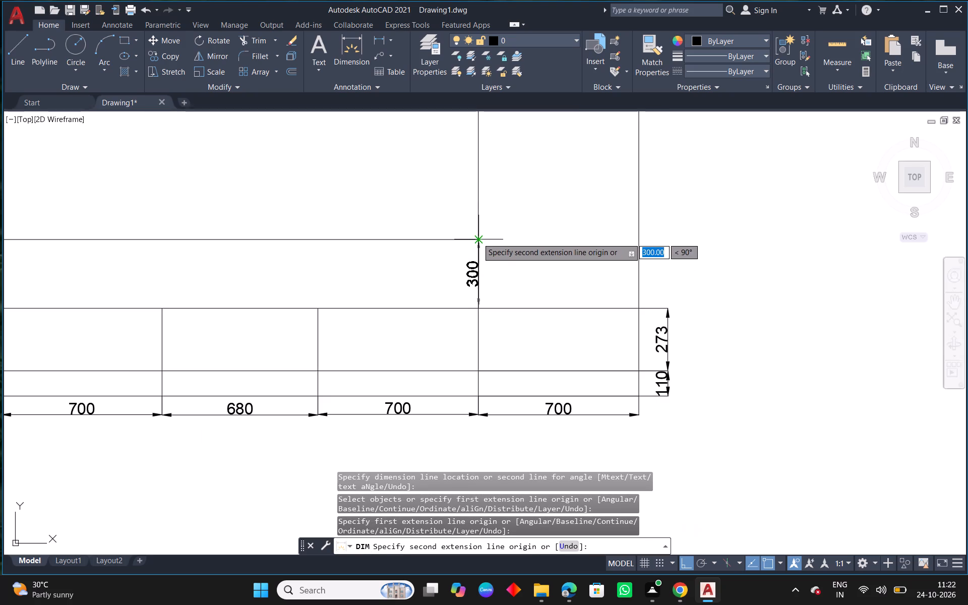
click(477, 238)
click(668, 252)
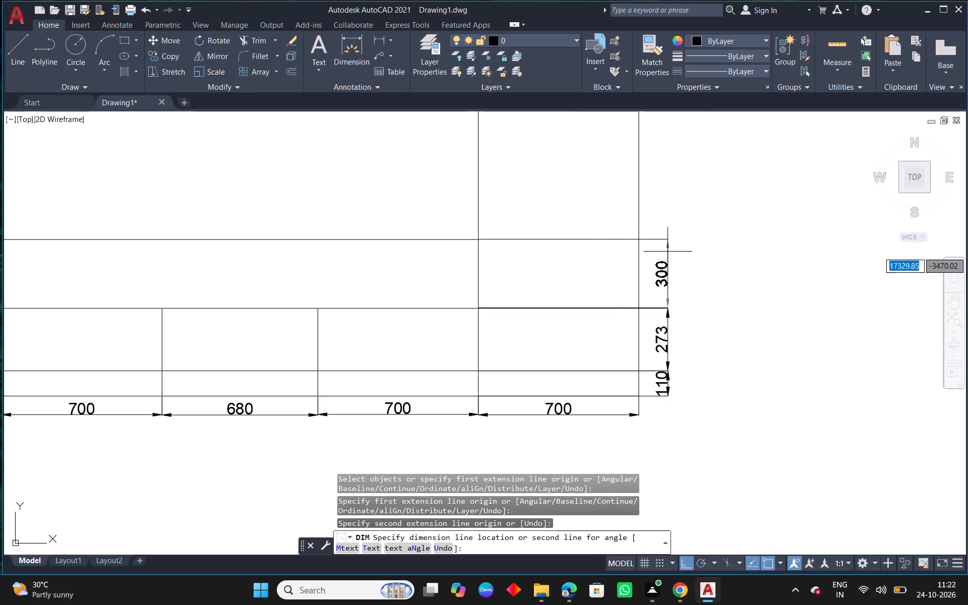
Dimension the height of the TV panel area, continuing the vertical dimension chain outside the right edge.
click(479, 240)
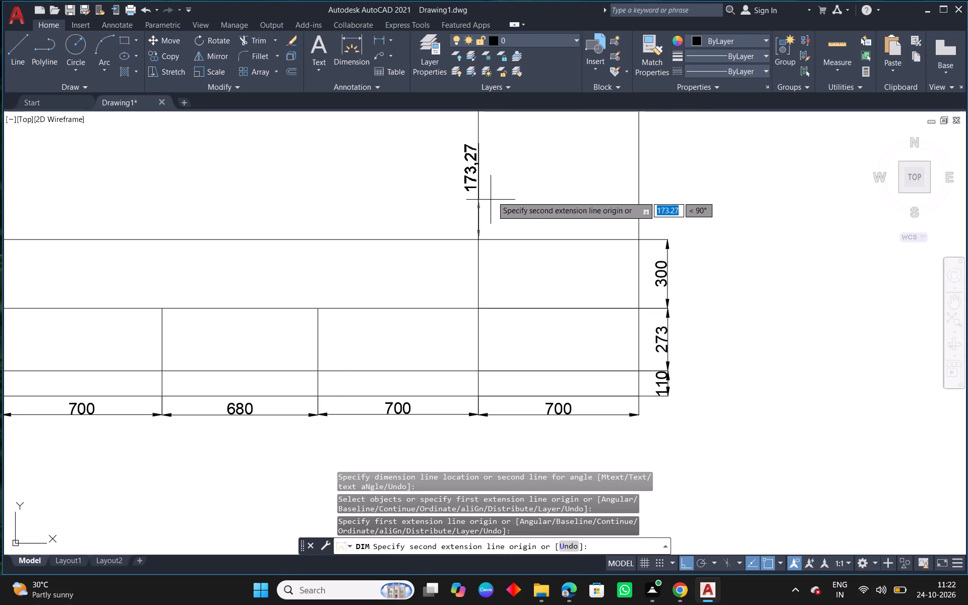
scroll(491, 210, down, 1)
middle_drag(502, 216, 500, 437)
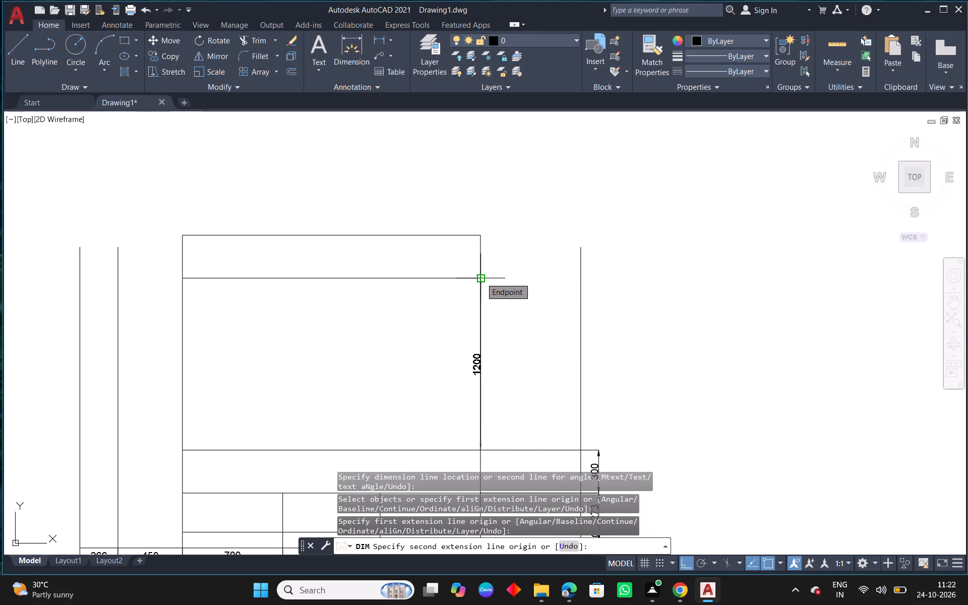
click(481, 279)
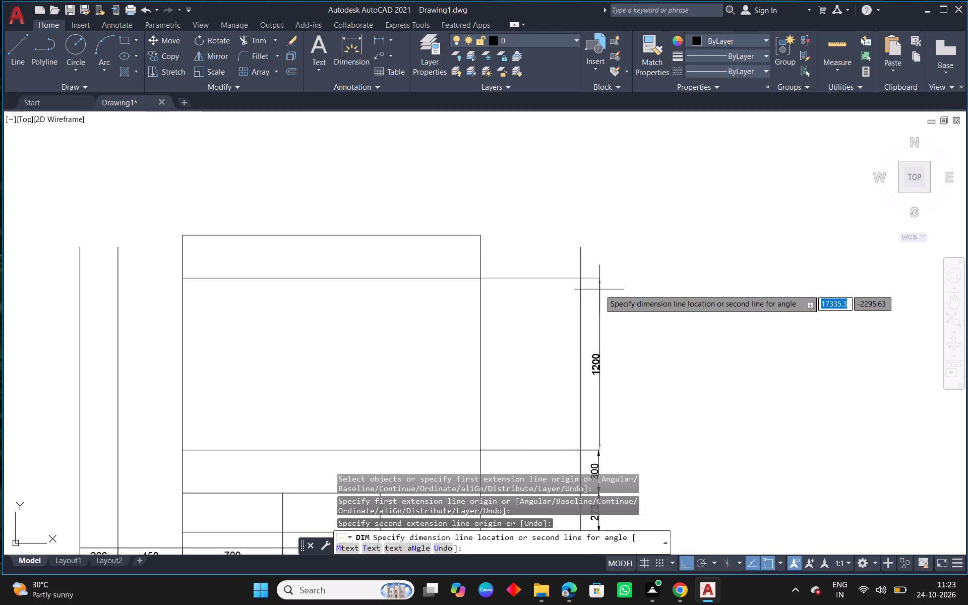
click(599, 290)
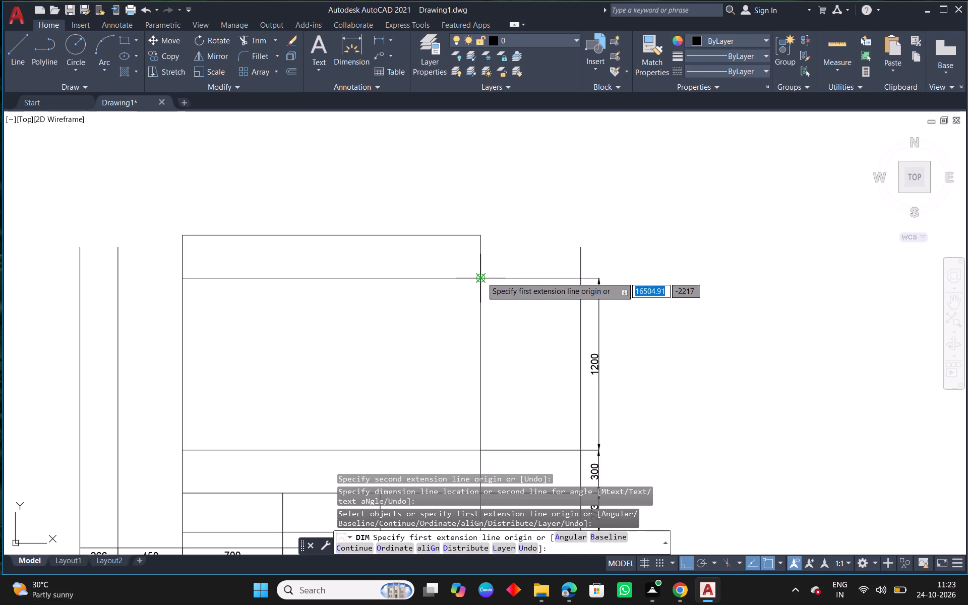
Dimension the height of the top band, aligned with the TV panel dimension in the right-hand chain, and finish dimensioning.
click(481, 277)
click(480, 232)
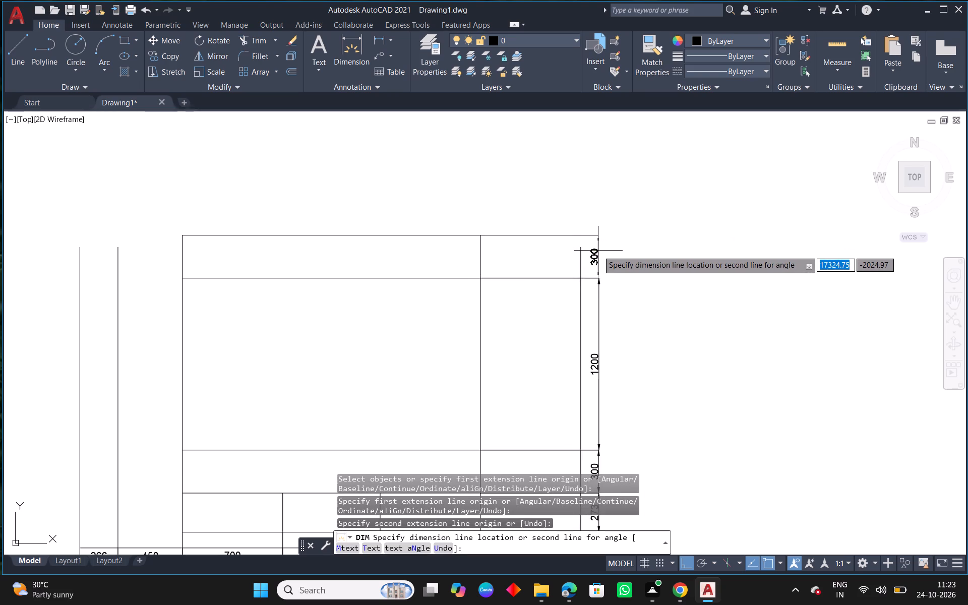
scroll(601, 252, up, 5)
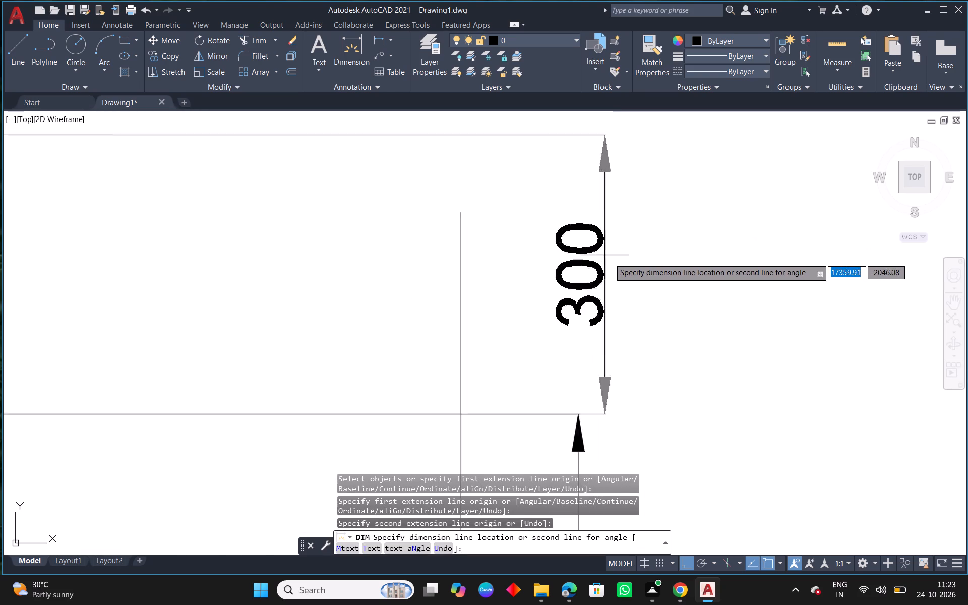
scroll(523, 264, down, 1)
middle_drag(537, 257, 545, 209)
scroll(546, 259, up, 2)
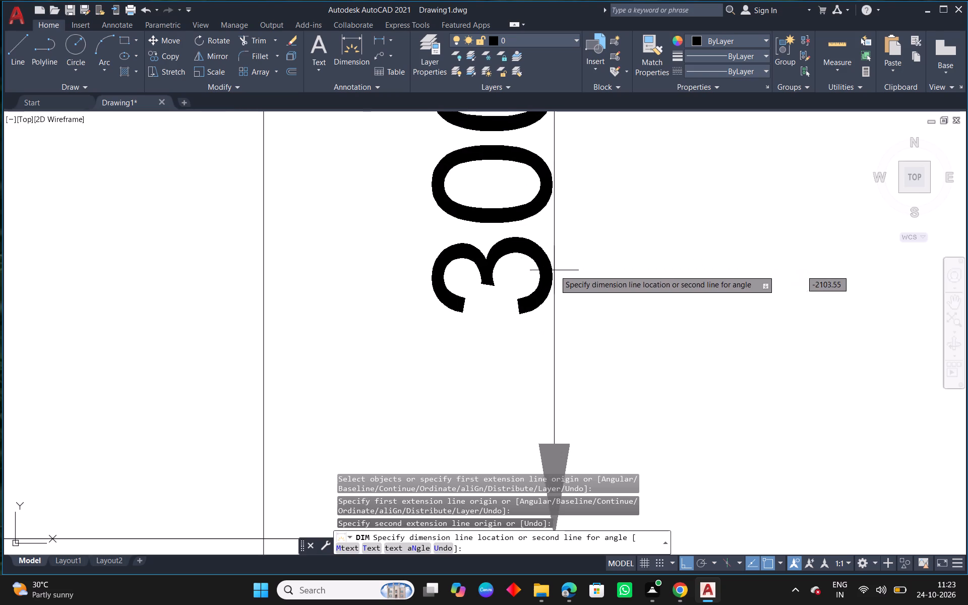
scroll(551, 274, down, 1)
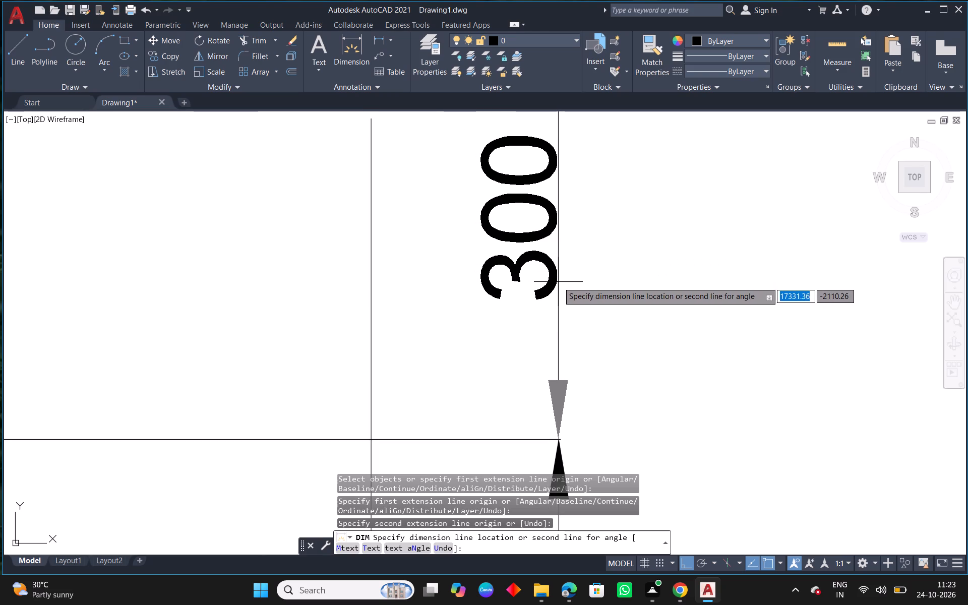
click(558, 282)
right_click(557, 280)
click(582, 286)
Shorten both extension lines of the top band's 300 mm dimension by stretching their origins to the outermost right vertical line.
scroll(475, 288, down, 6)
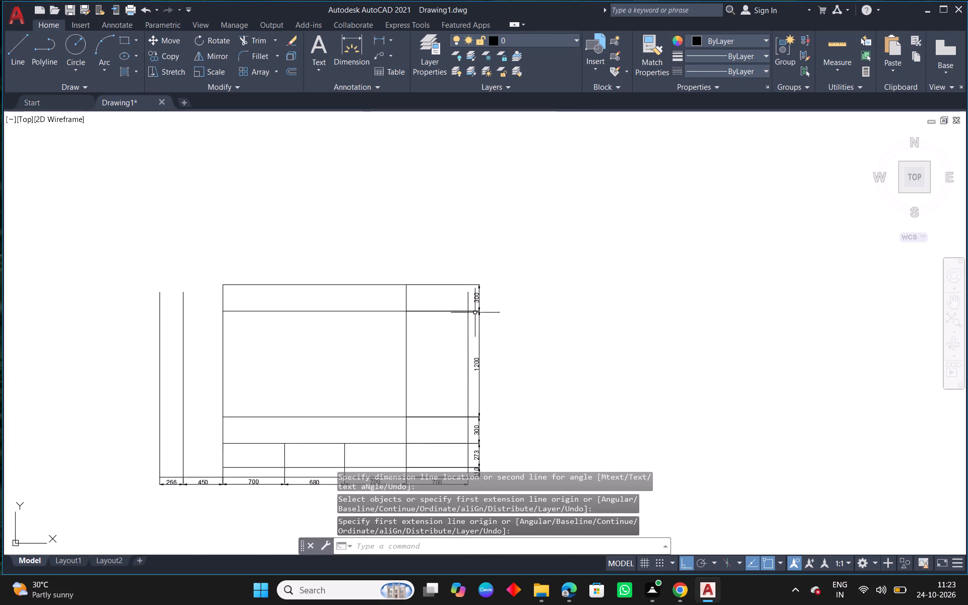
middle_drag(477, 356, 513, 307)
click(470, 261)
scroll(474, 261, up, 3)
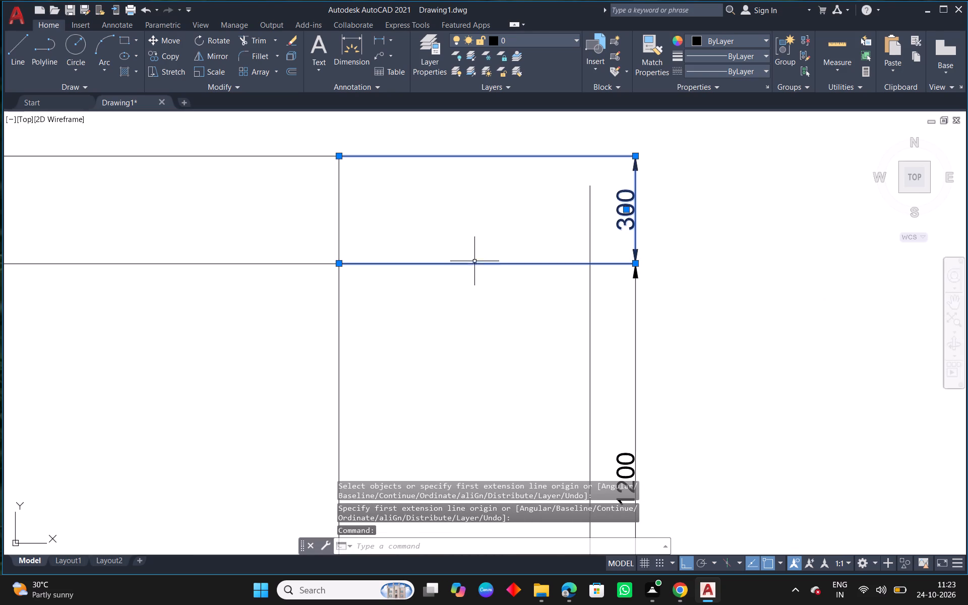
click(341, 264)
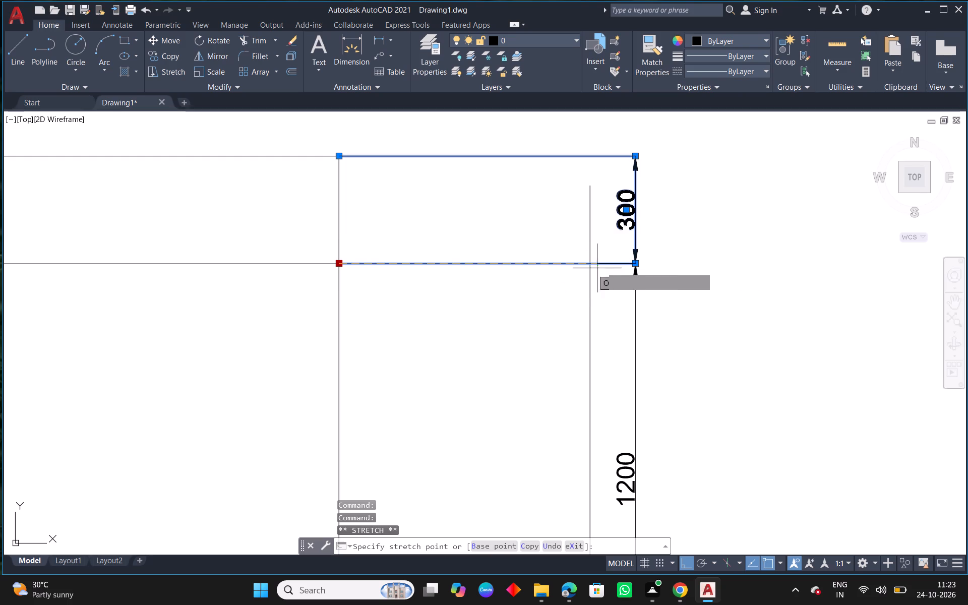
click(589, 265)
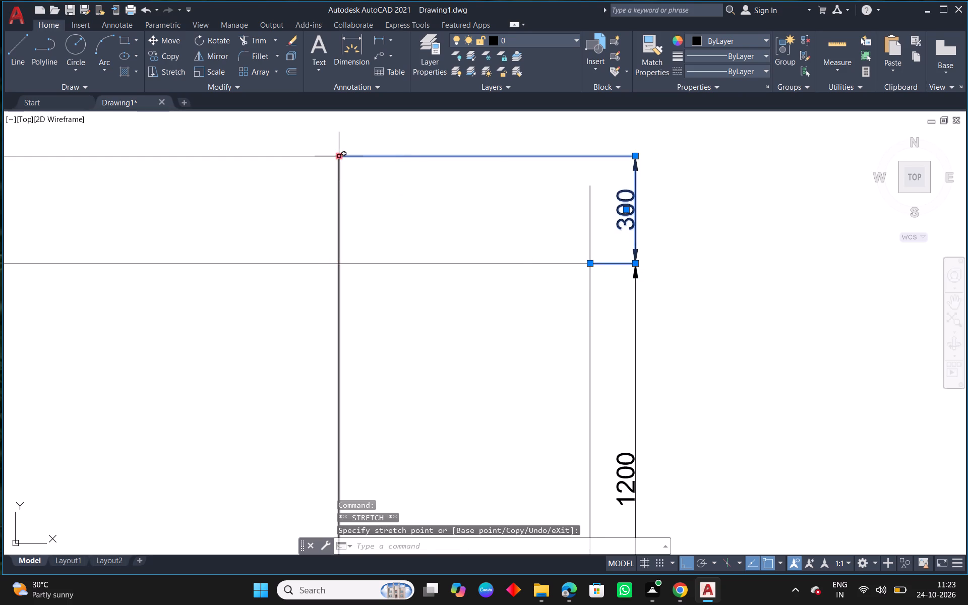
click(339, 158)
click(591, 158)
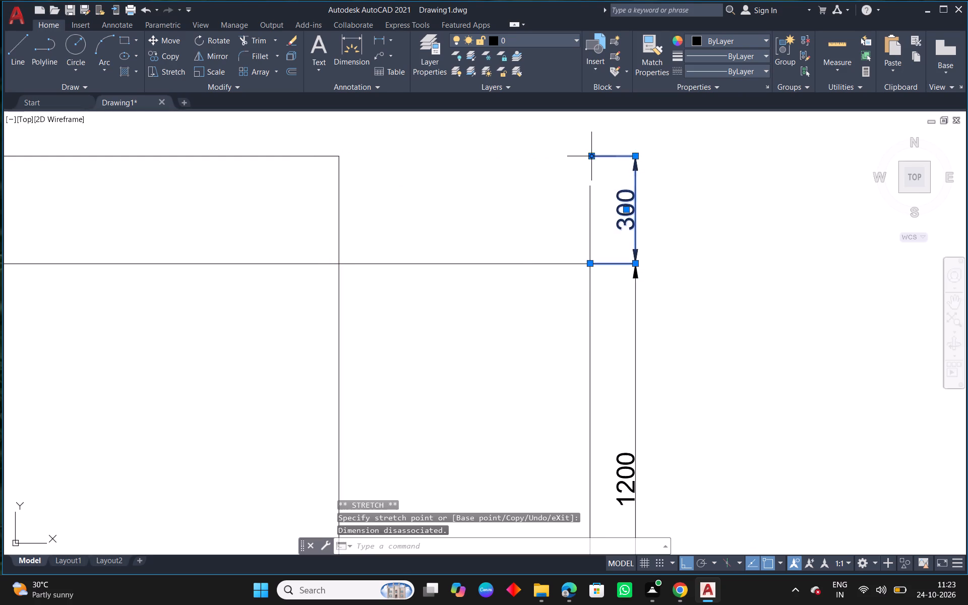
scroll(587, 236, down, 1)
middle_drag(640, 358, 650, 280)
scroll(650, 280, down, 2)
key(Escape)
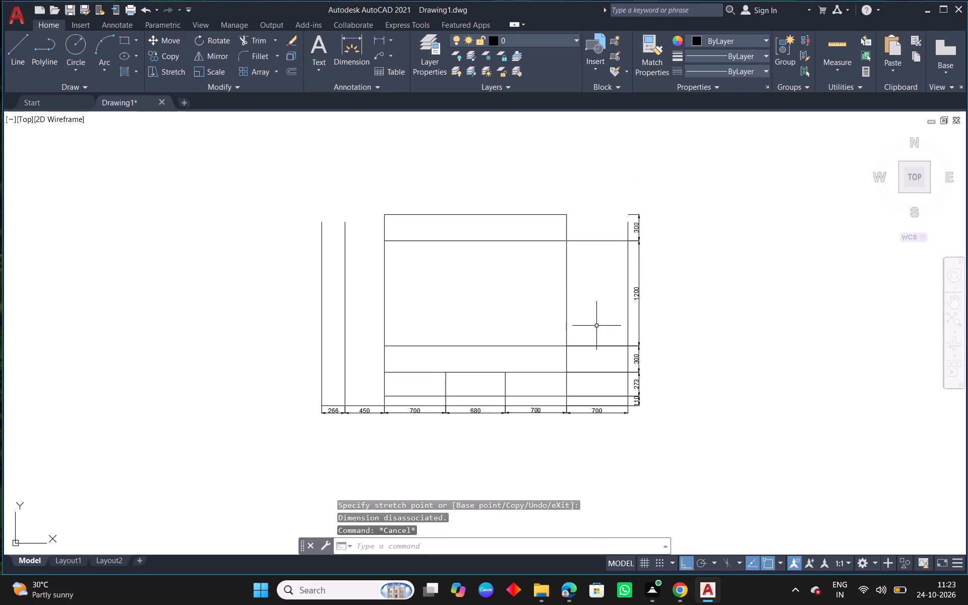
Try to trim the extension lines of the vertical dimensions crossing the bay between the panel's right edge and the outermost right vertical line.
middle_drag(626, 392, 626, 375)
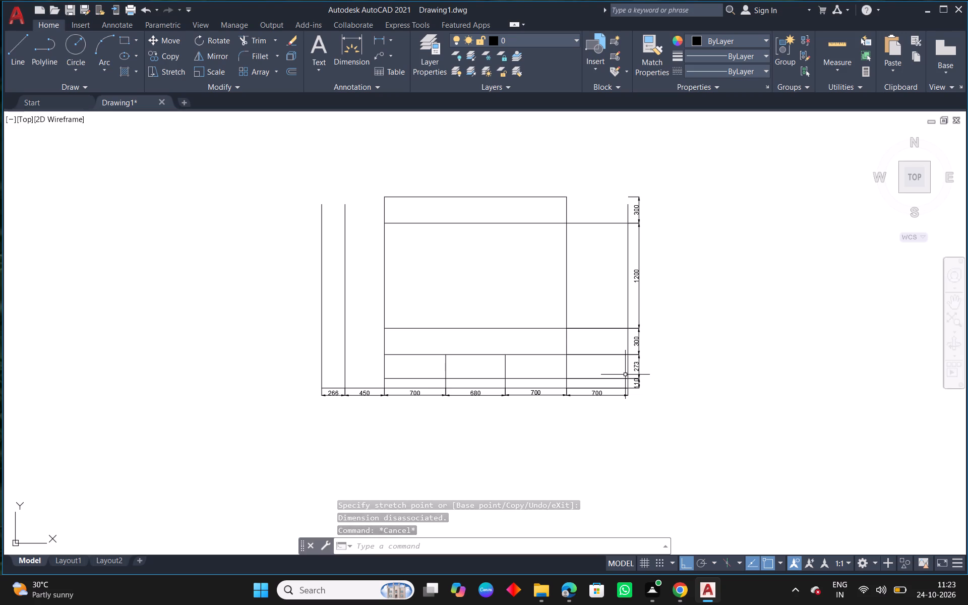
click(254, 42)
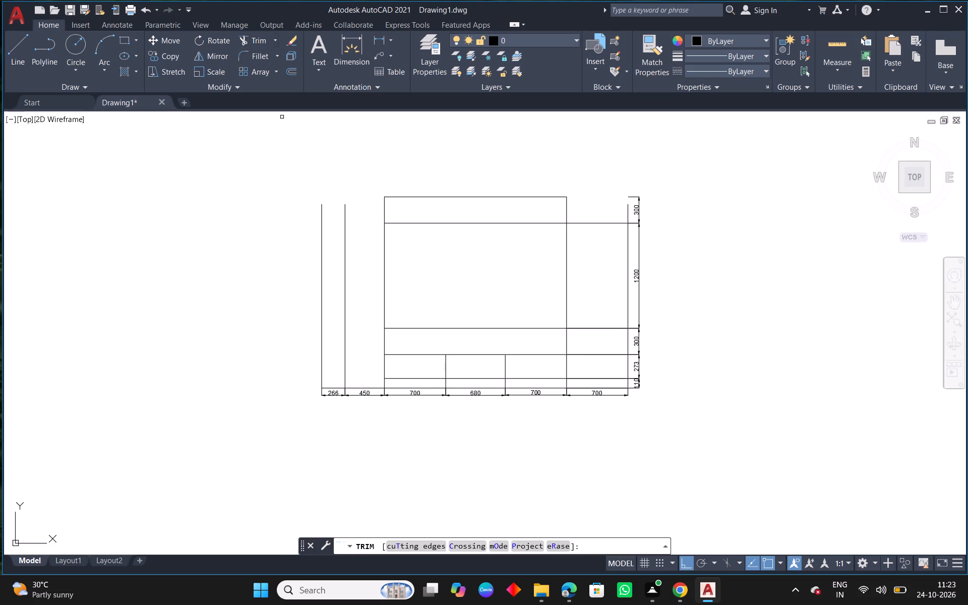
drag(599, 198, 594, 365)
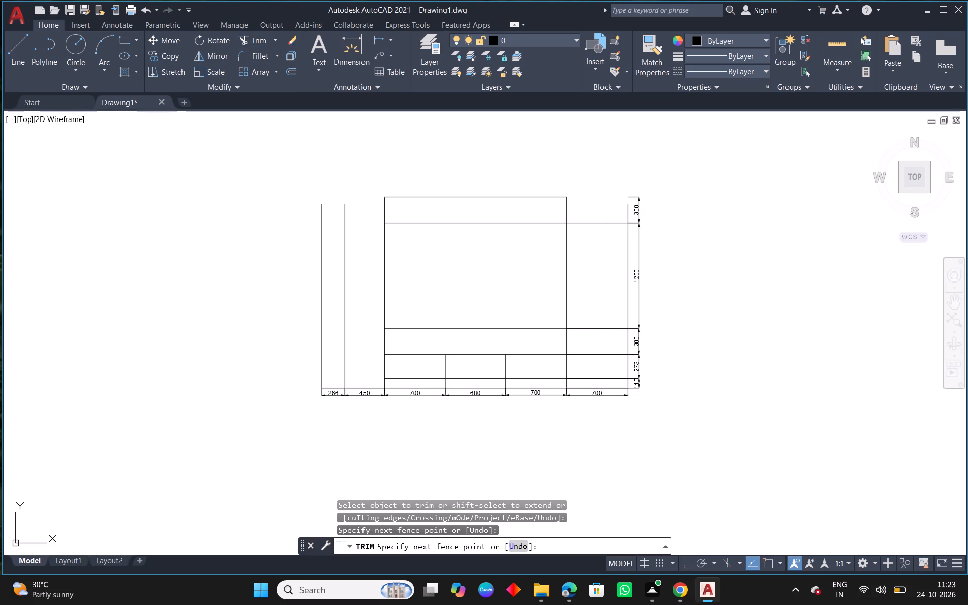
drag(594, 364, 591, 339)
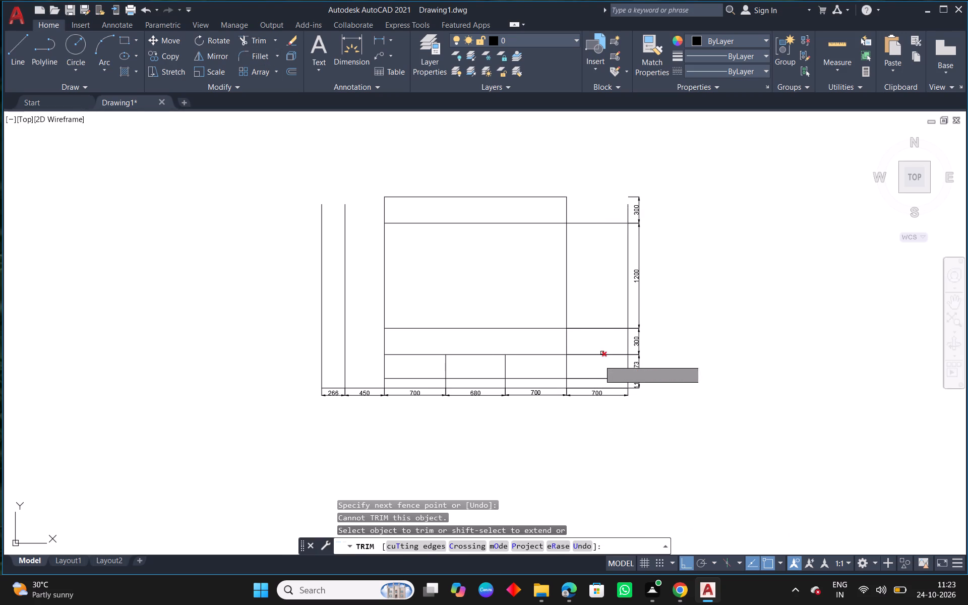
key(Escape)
Shorten the extension lines of the 273 mm and lower 300 mm dimensions by stretching their origins to the outermost right vertical line.
click(597, 352)
click(590, 359)
scroll(602, 360, up, 2)
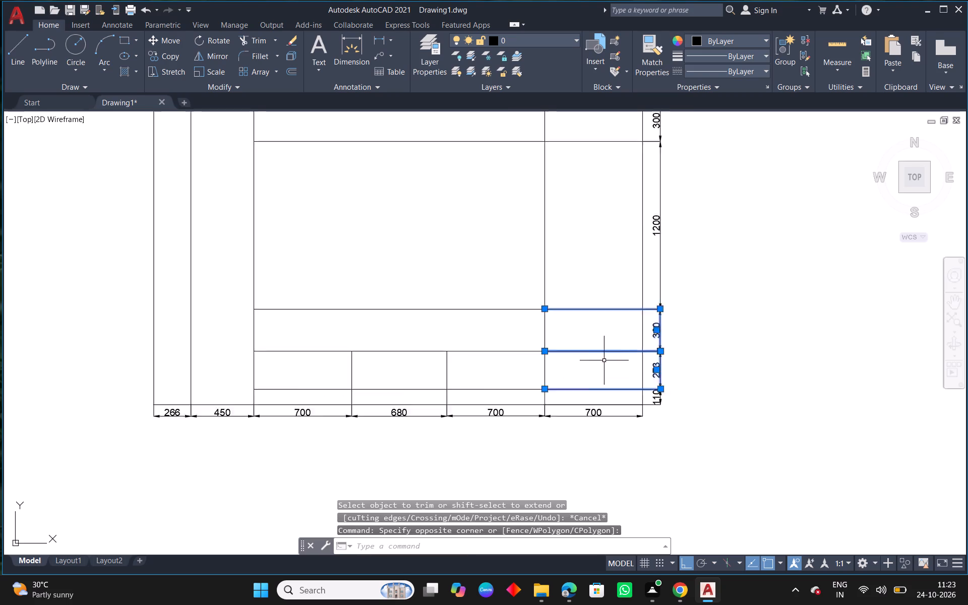
click(507, 407)
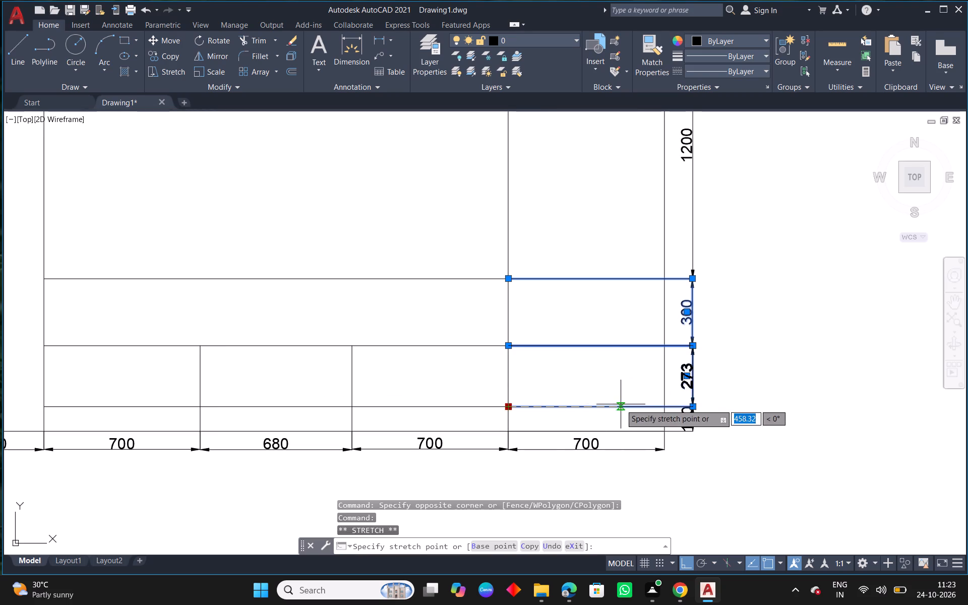
click(663, 405)
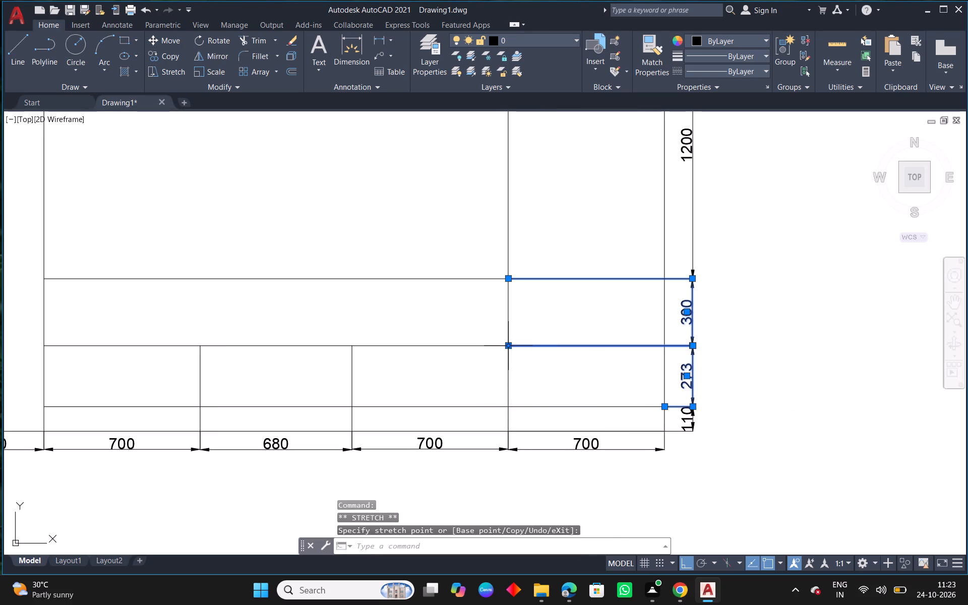
click(510, 348)
click(663, 344)
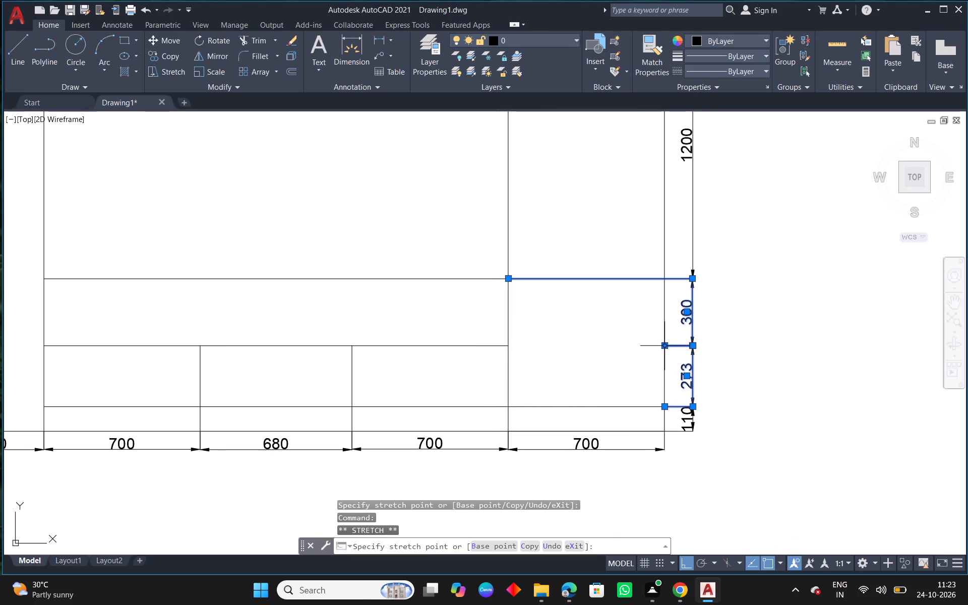
click(507, 281)
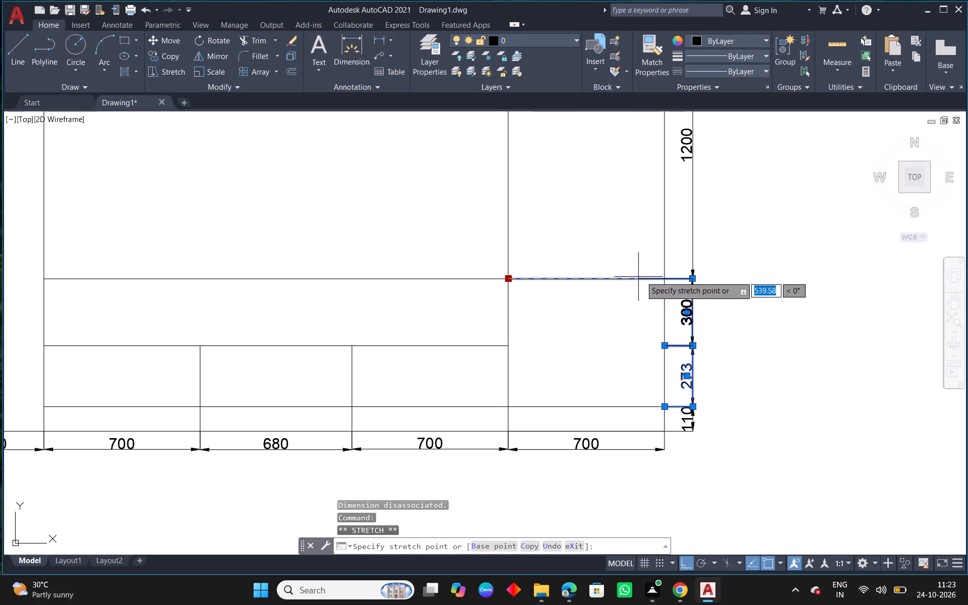
click(666, 277)
key(Escape)
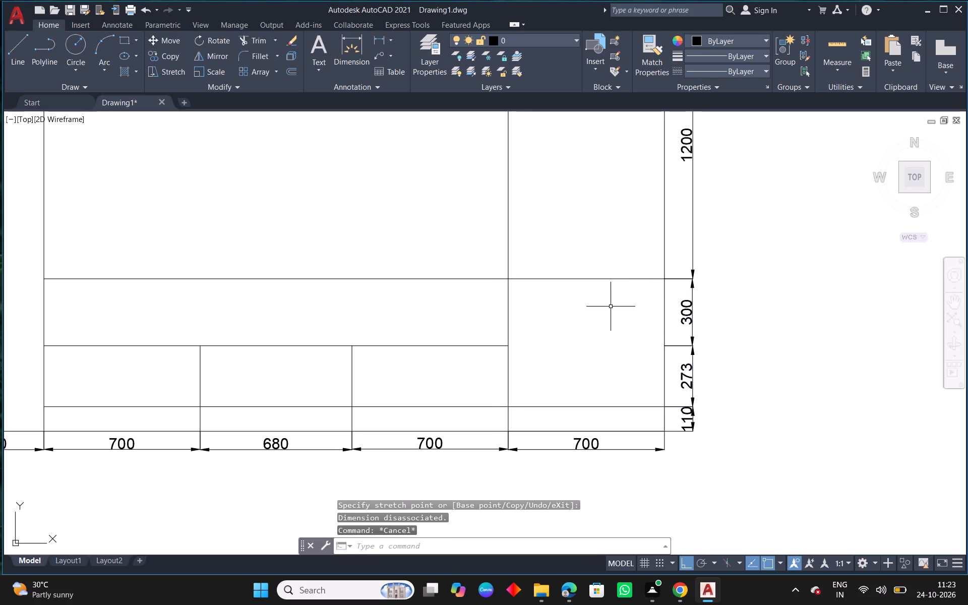
Shorten both extension lines of the 1200 mm dimension by stretching their origins to the outermost right vertical line.
click(616, 279)
click(509, 279)
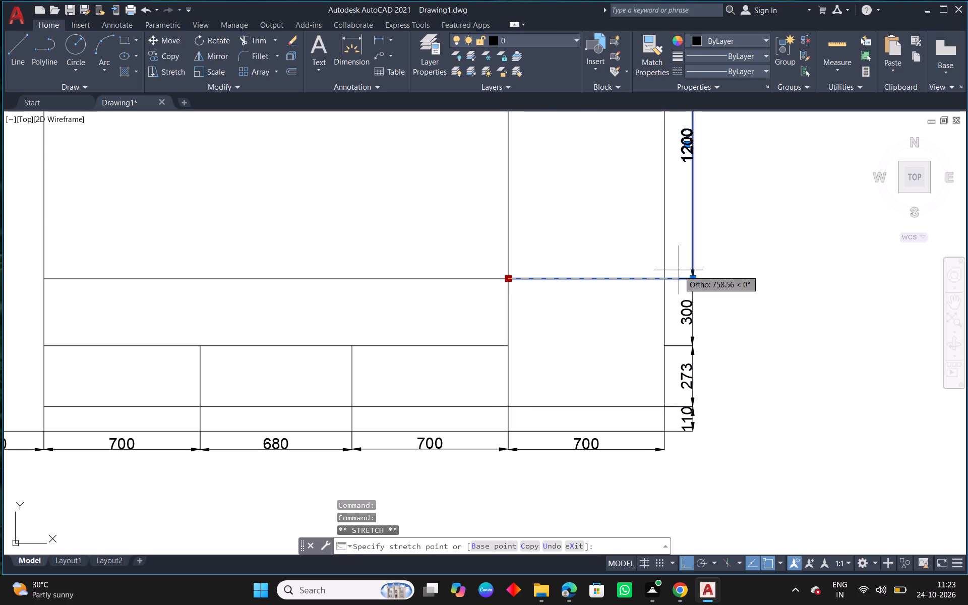
click(663, 277)
key(Escape)
scroll(691, 352, down, 1)
middle_drag(749, 282, 734, 301)
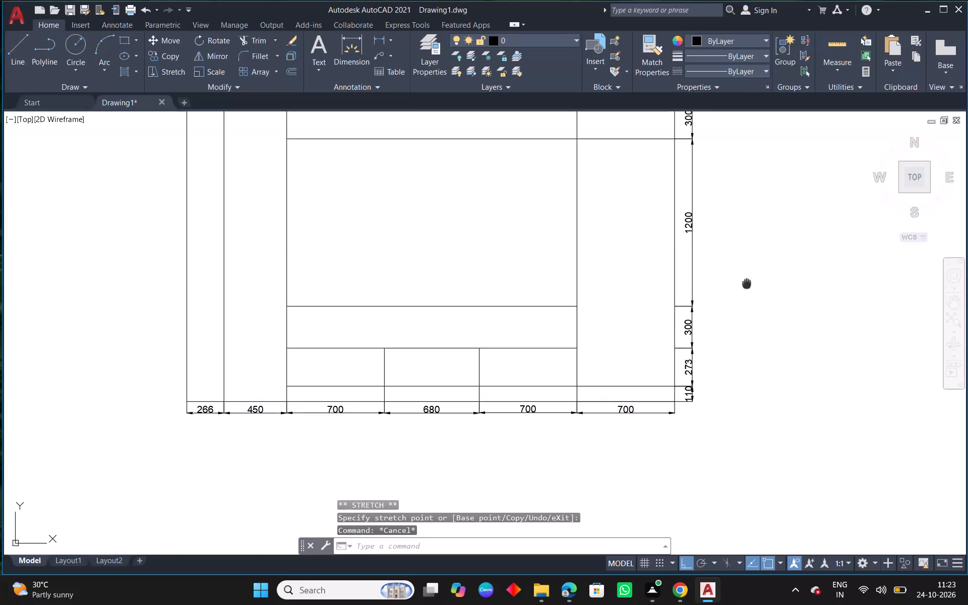
middle_drag(734, 301, 660, 462)
scroll(535, 296, up, 1)
click(533, 330)
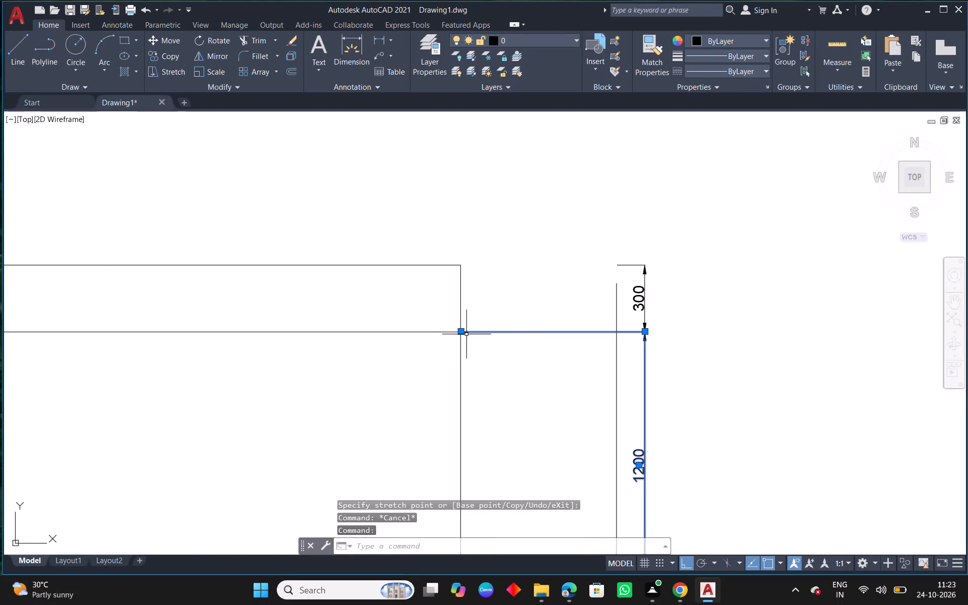
click(461, 330)
click(617, 329)
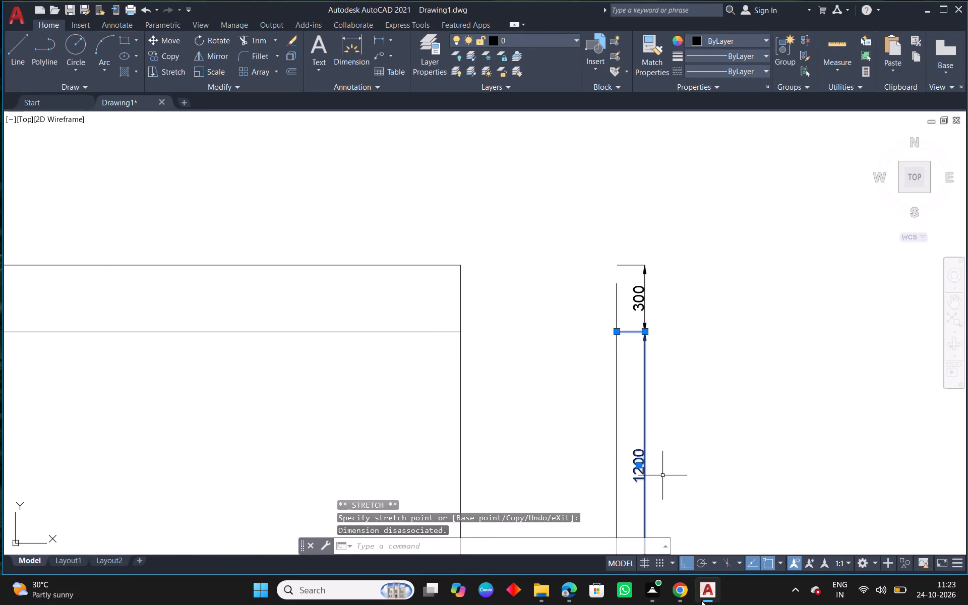
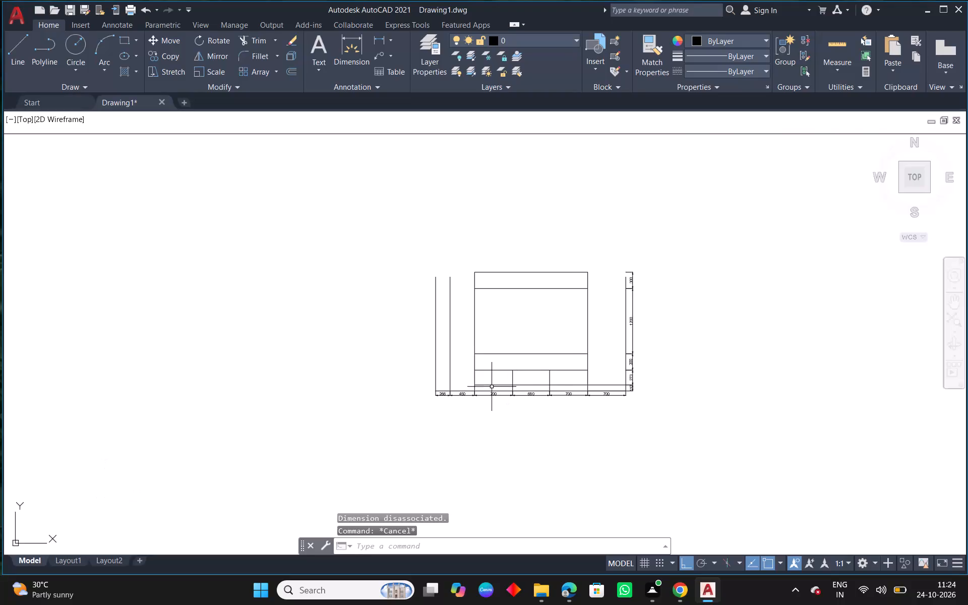
Fillet the panel's top horizontal line with the vertical line 450 mm left of the panel to form a square top corner.
middle_drag(656, 345, 556, 362)
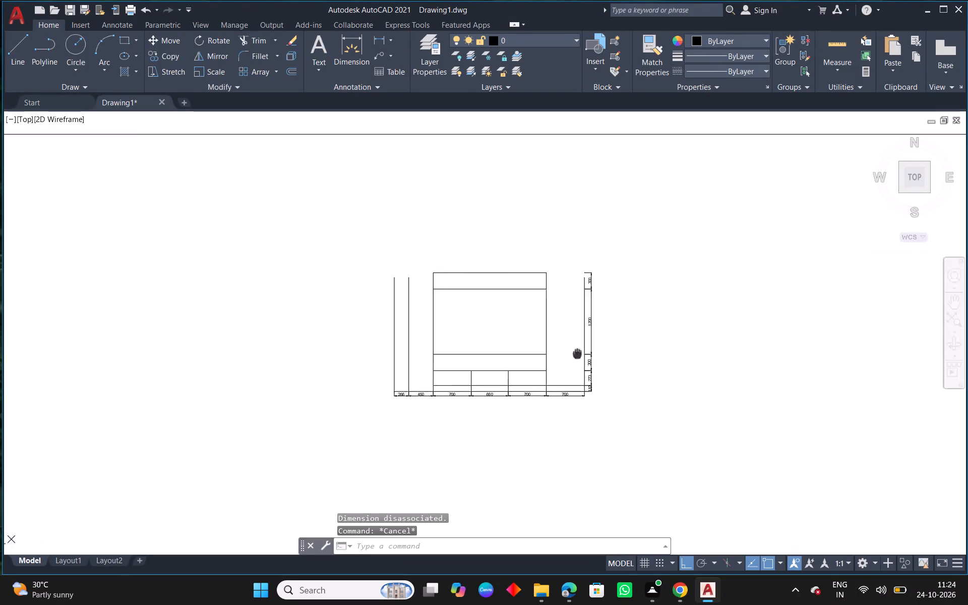
middle_drag(556, 362, 535, 377)
scroll(531, 382, down, 3)
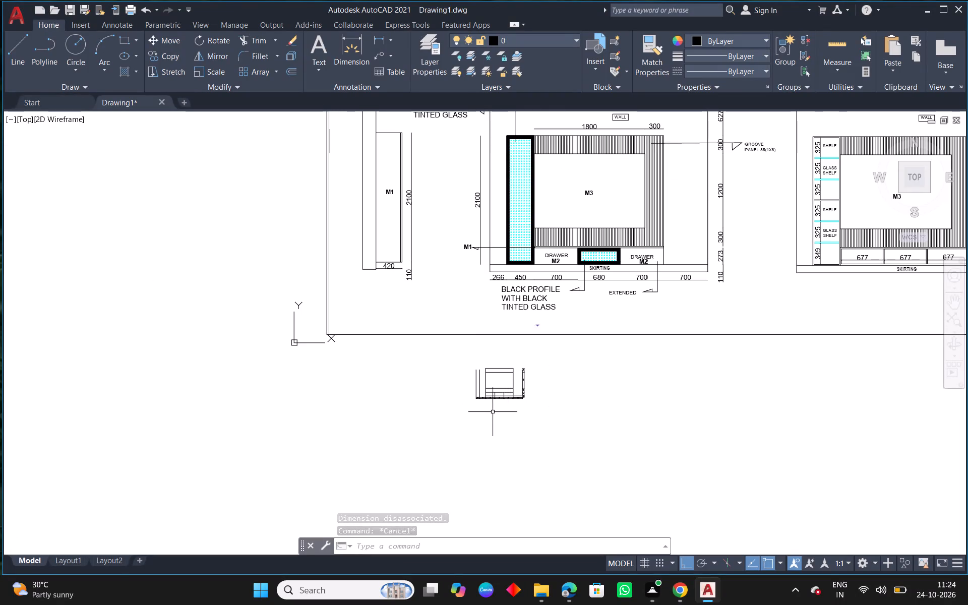
scroll(489, 423, up, 2)
scroll(481, 266, up, 3)
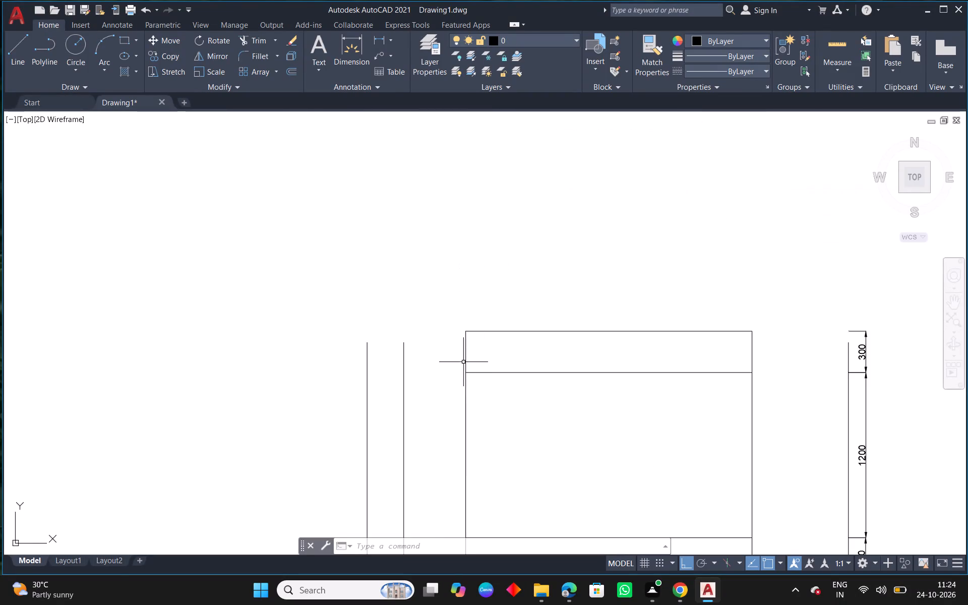
middle_drag(467, 372, 545, 328)
scroll(544, 330, down, 2)
scroll(525, 399, down, 3)
scroll(524, 406, up, 2)
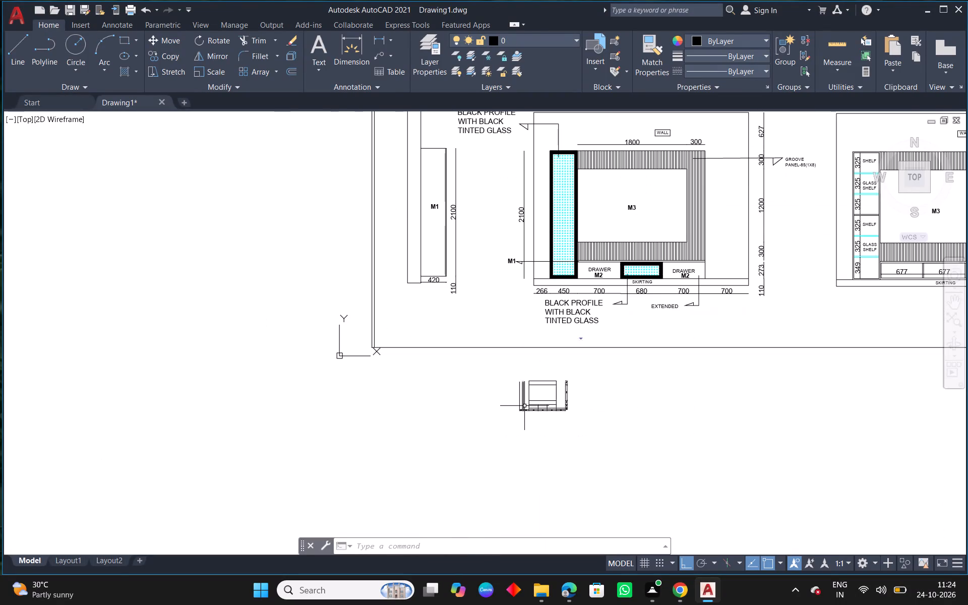
scroll(524, 406, up, 2)
scroll(554, 375, up, 3)
text(f)
key(space)
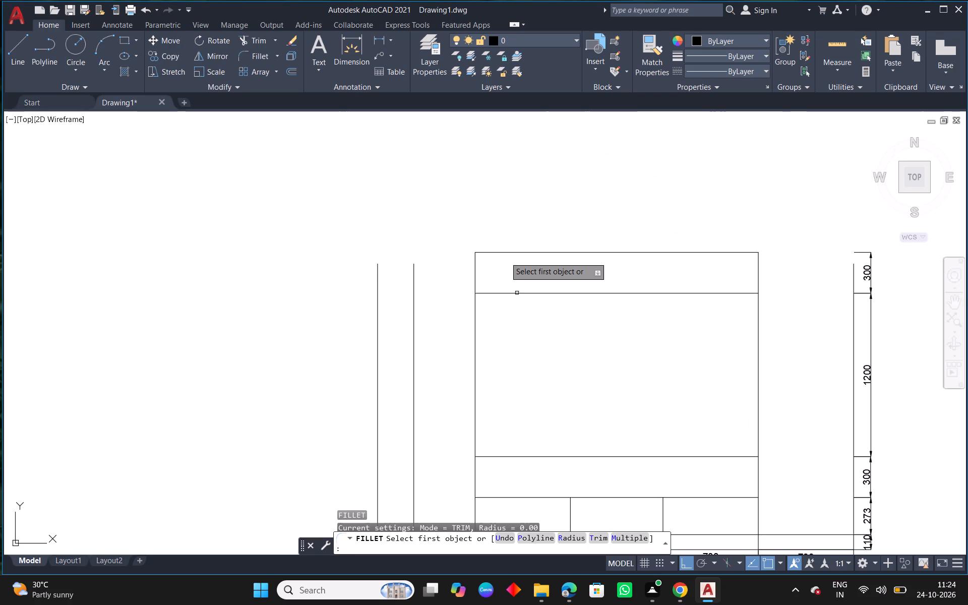
click(502, 252)
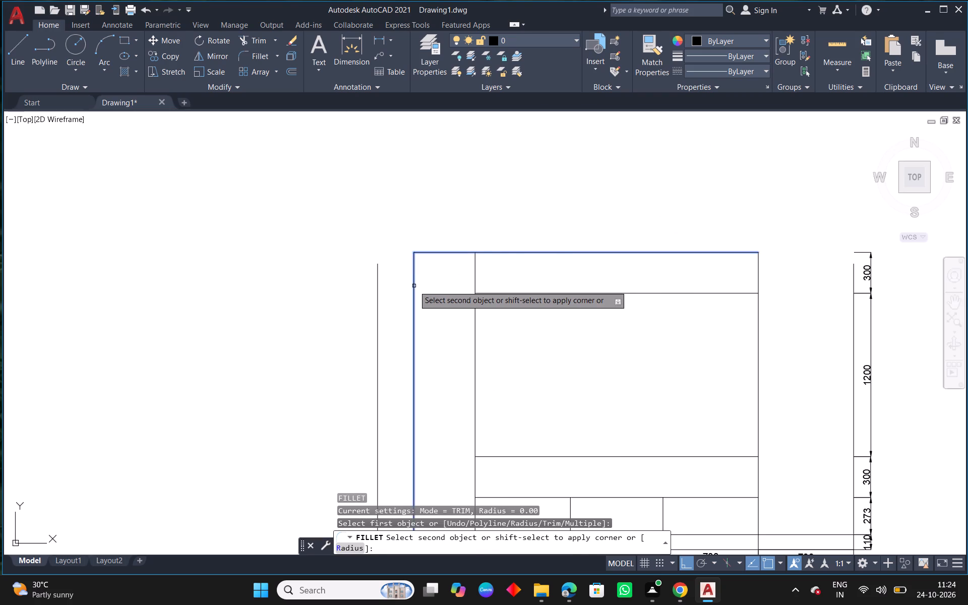
click(414, 286)
scroll(479, 309, down, 1)
key(Escape)
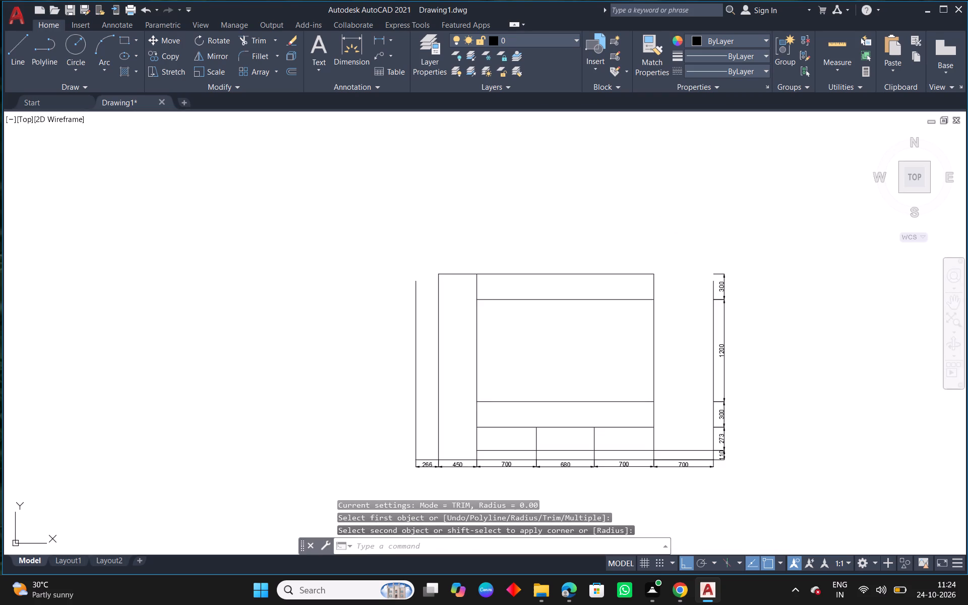
Start Offset with a distance of 30 mm and try to select an object inside the central TV panel.
middle_drag(524, 350, 533, 308)
text(o 30)
key(Return)
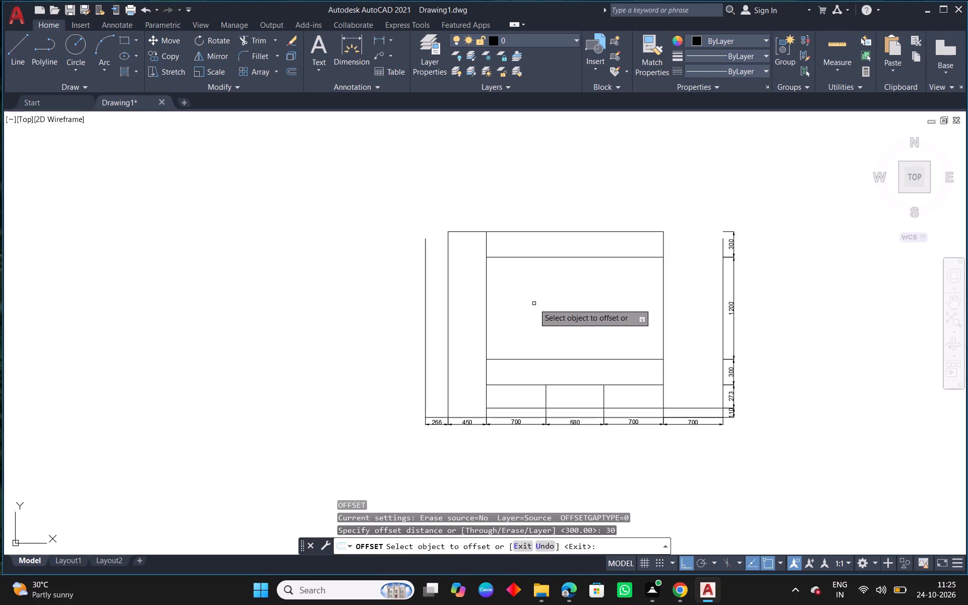
click(534, 304)
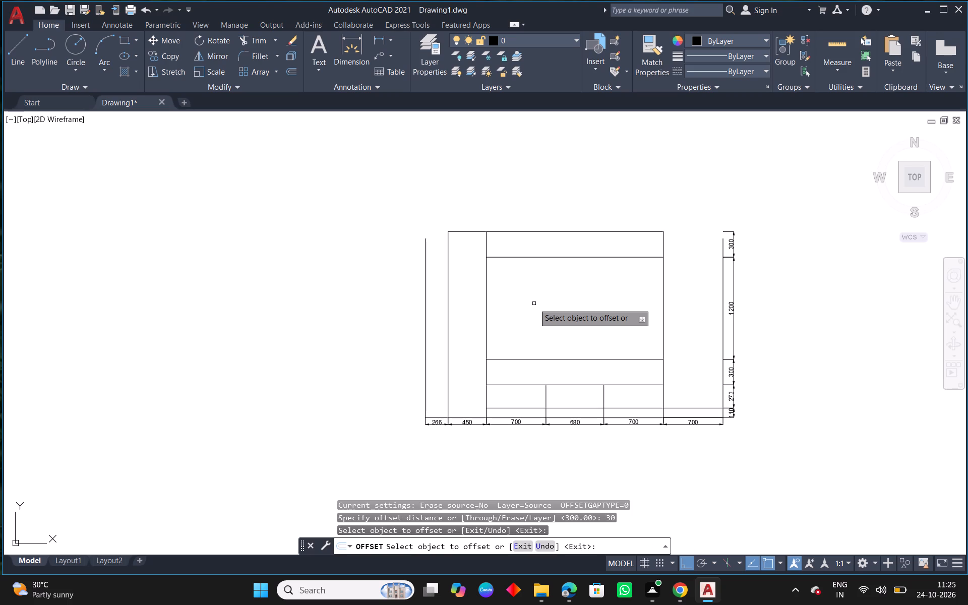
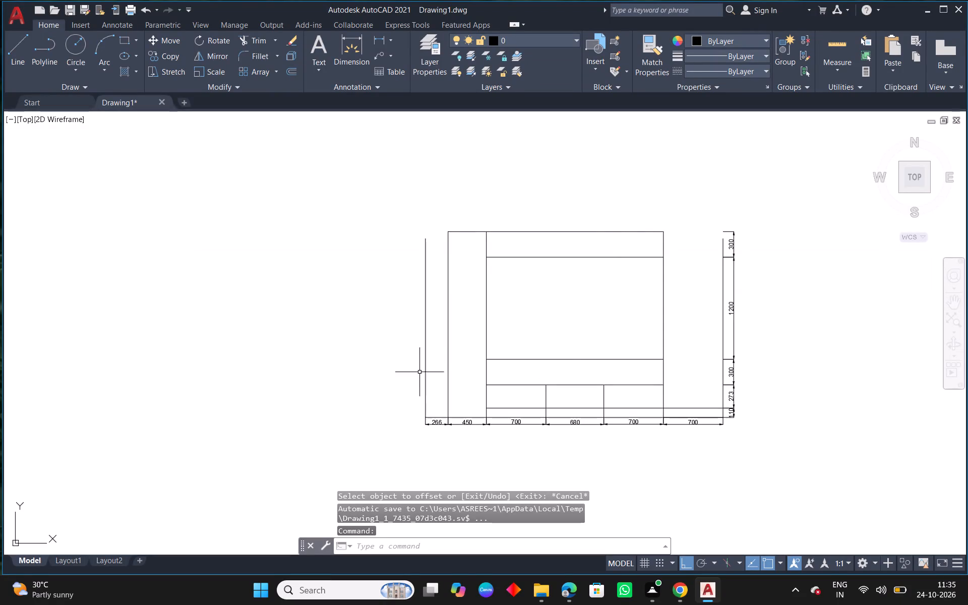
Offset the left tall unit's two vertical sides and its top line 30 mm inward.
middle_drag(558, 318, 557, 304)
scroll(557, 304, down, 1)
key(Escape)
text(o 30)
key(Return)
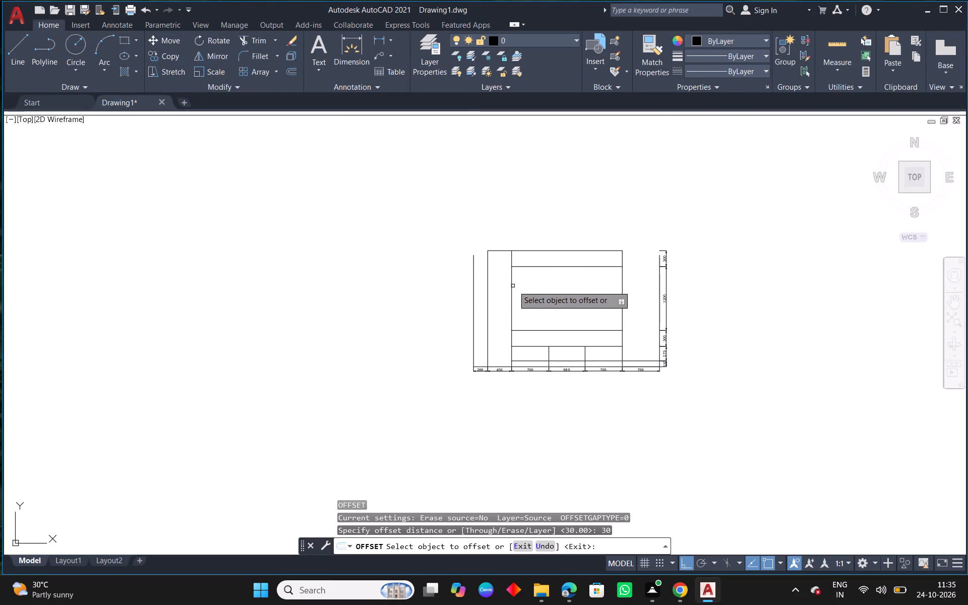
click(514, 286)
click(511, 282)
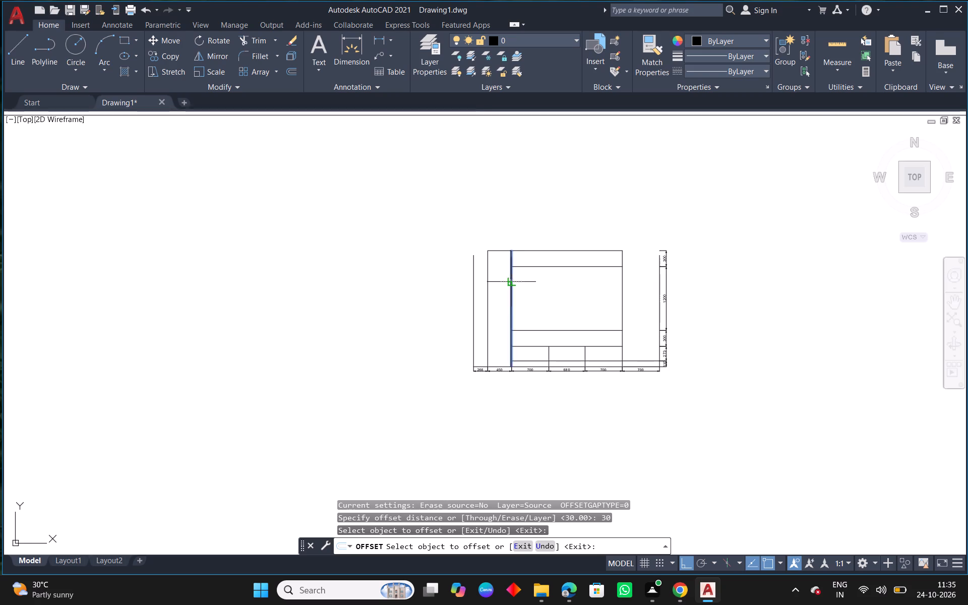
click(500, 284)
drag(487, 285, 497, 284)
click(500, 282)
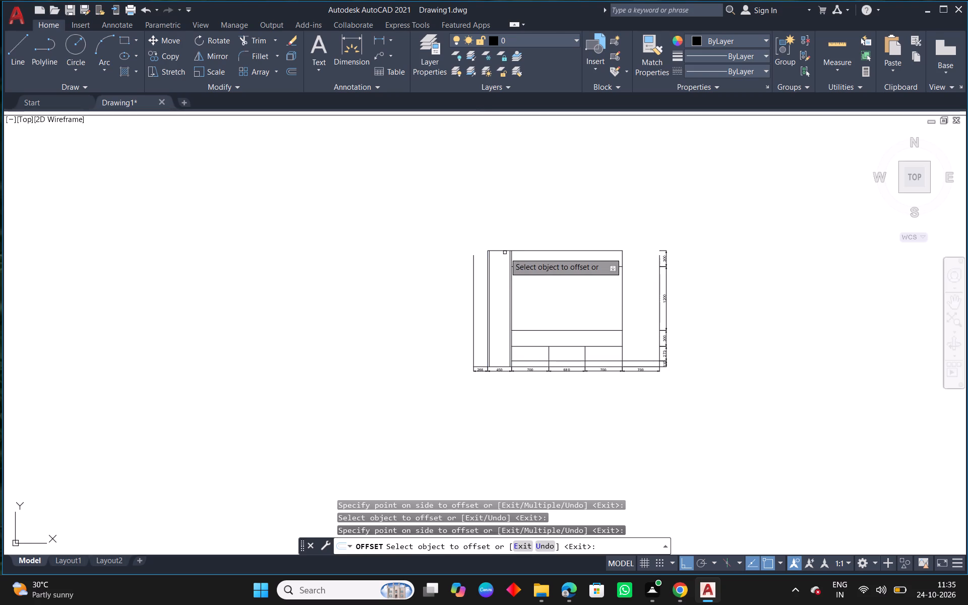
click(505, 253)
click(506, 250)
click(501, 264)
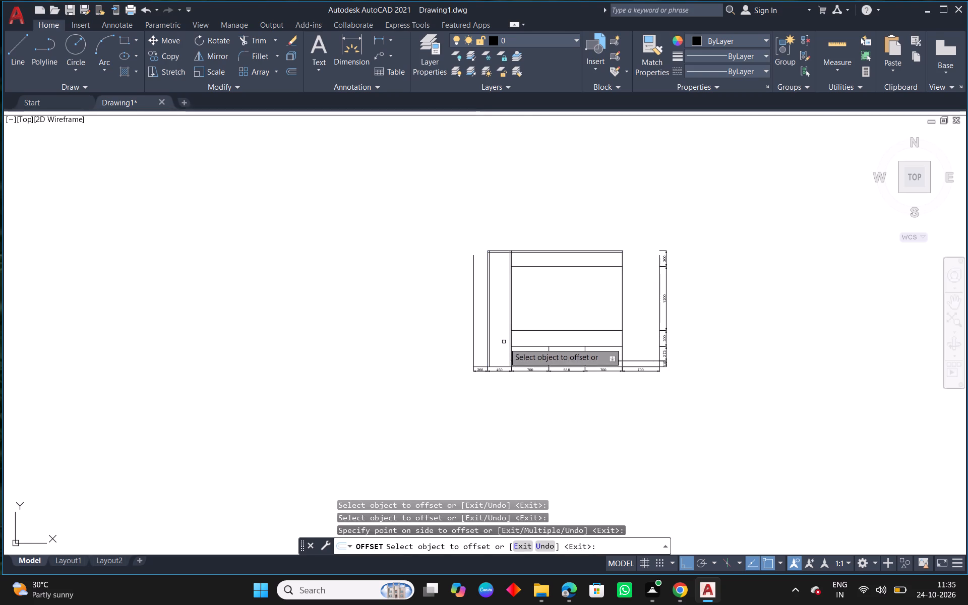
key(Escape)
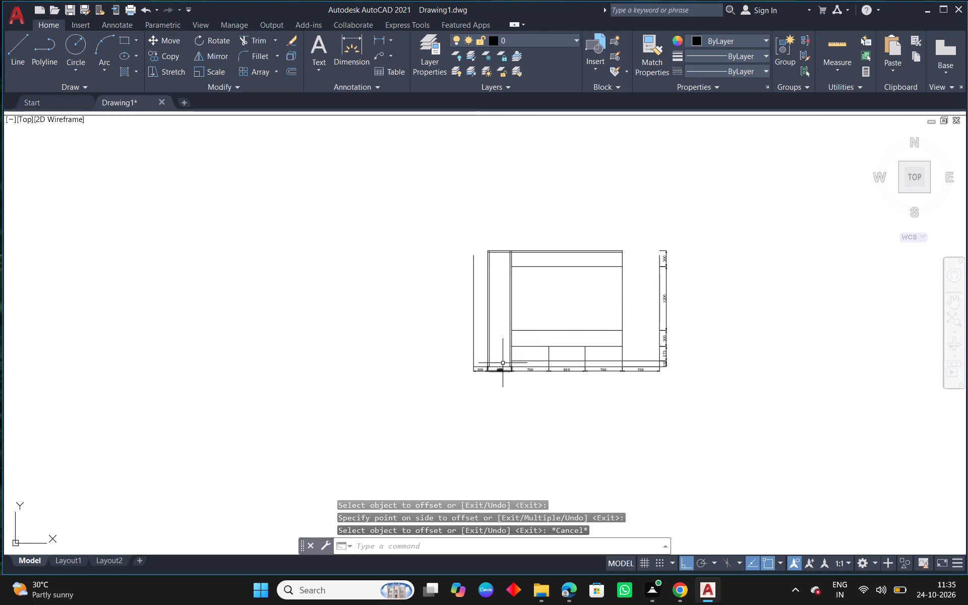
Offset the bottom base line 30 mm upward at the left tall unit.
scroll(509, 353, up, 2)
text(o)
key(space)
key(space)
scroll(502, 389, up, 1)
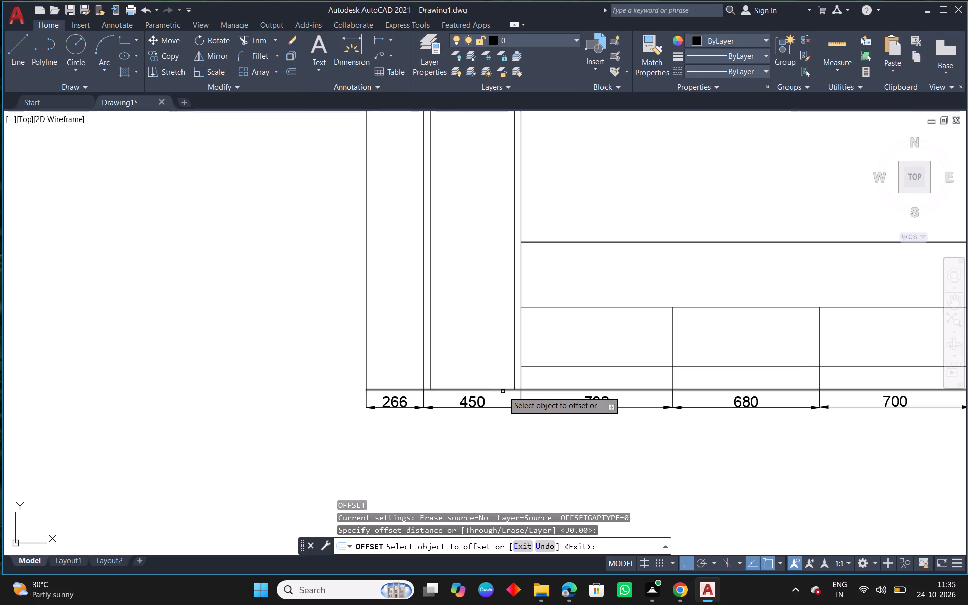
click(506, 389)
click(506, 374)
key(Escape)
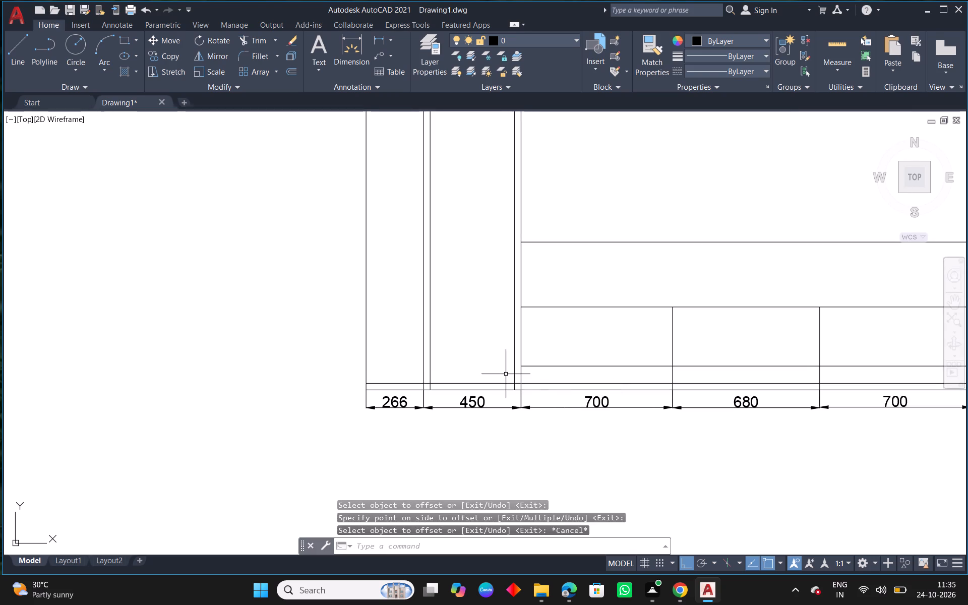
Fillet the inner offset lines with radius 0 to form square bottom corners inside the left tall unit.
text(f)
key(space)
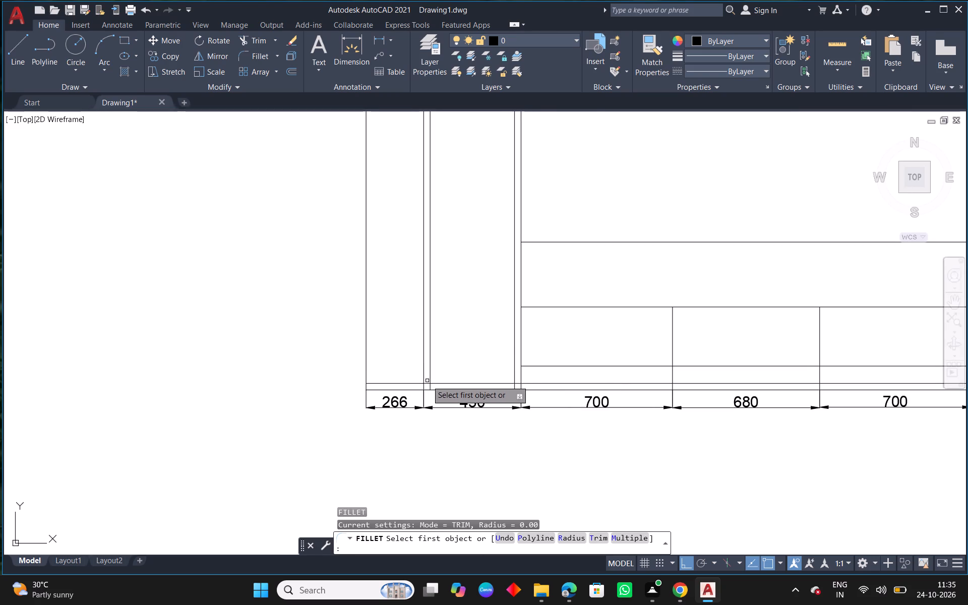
drag(429, 379, 434, 380)
click(442, 384)
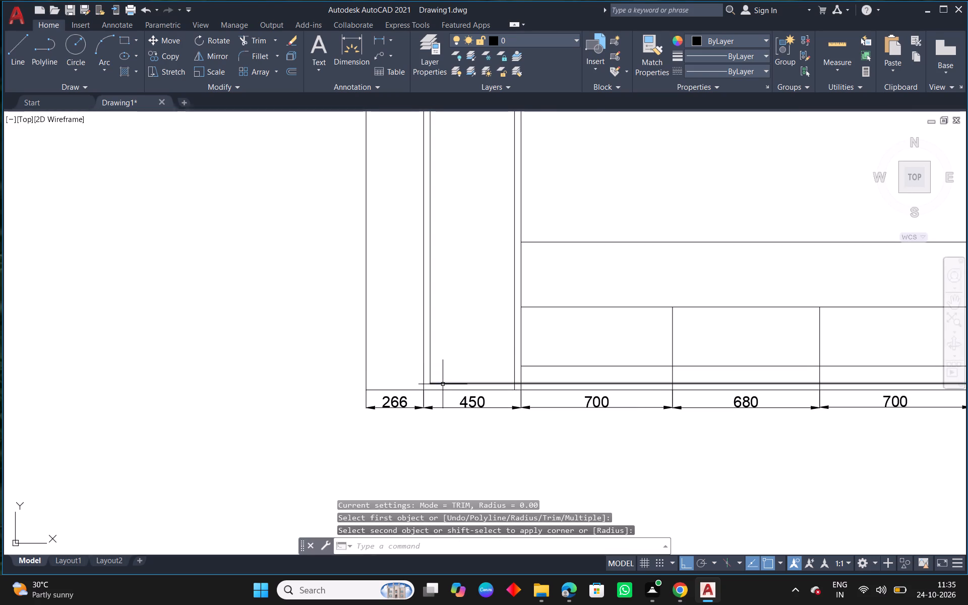
right_click(478, 311)
click(518, 321)
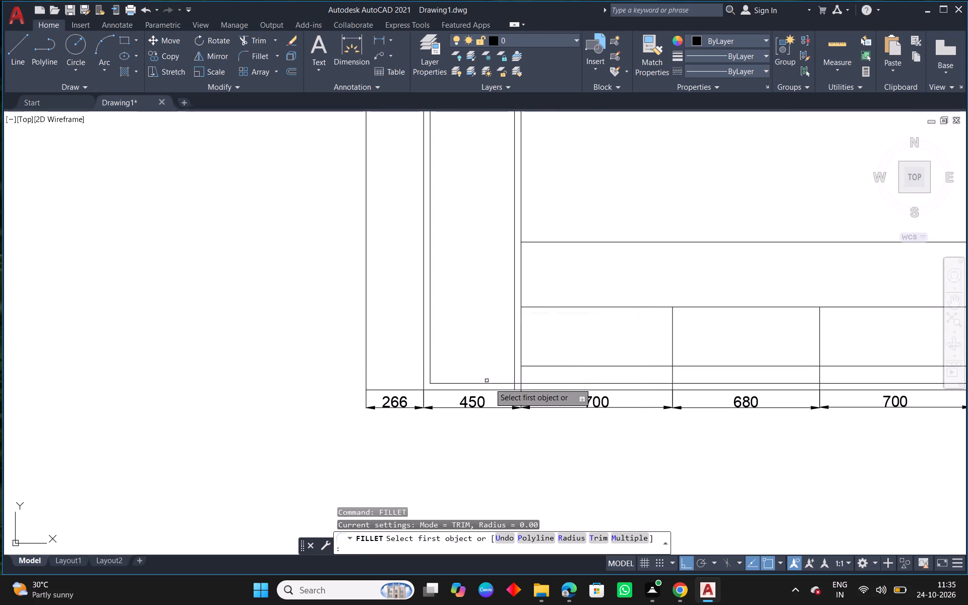
click(497, 384)
click(516, 369)
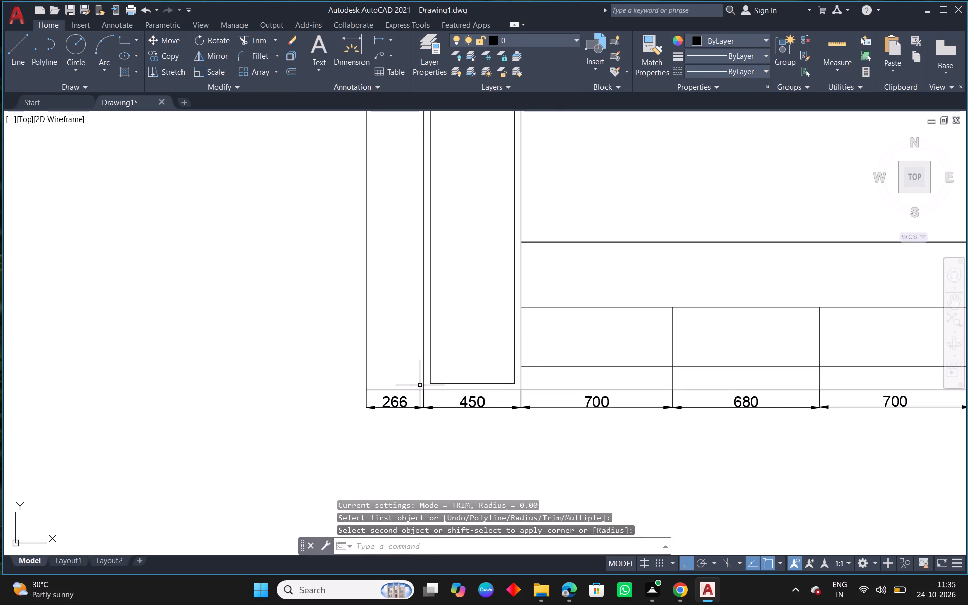
Fillet the inner top line with both inner vertical lines at radius 0 to close the tall unit's inner frame.
middle_drag(441, 282, 442, 452)
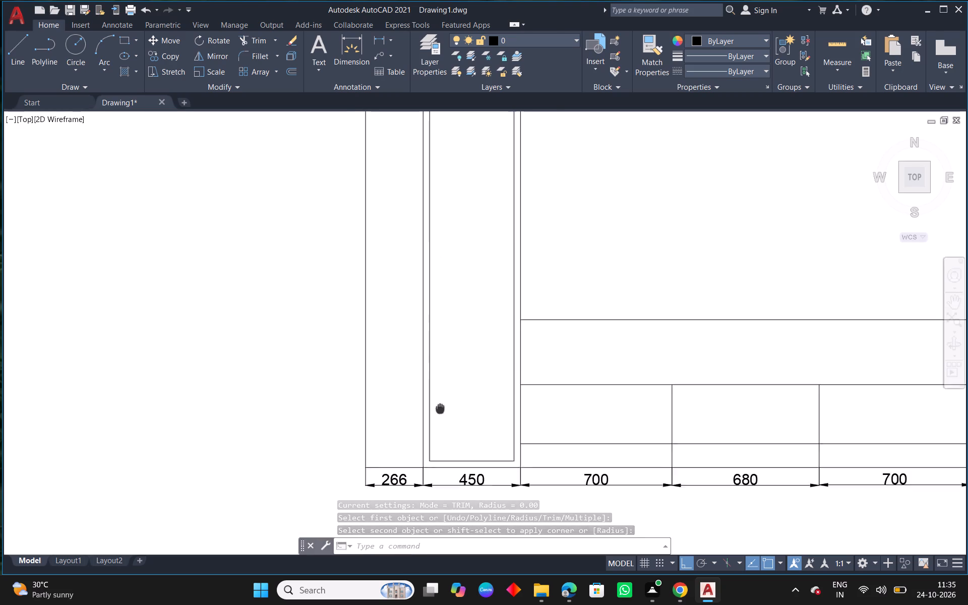
middle_drag(442, 452, 443, 471)
scroll(443, 475, down, 2)
scroll(447, 323, up, 3)
scroll(458, 374, up, 1)
right_click(440, 372)
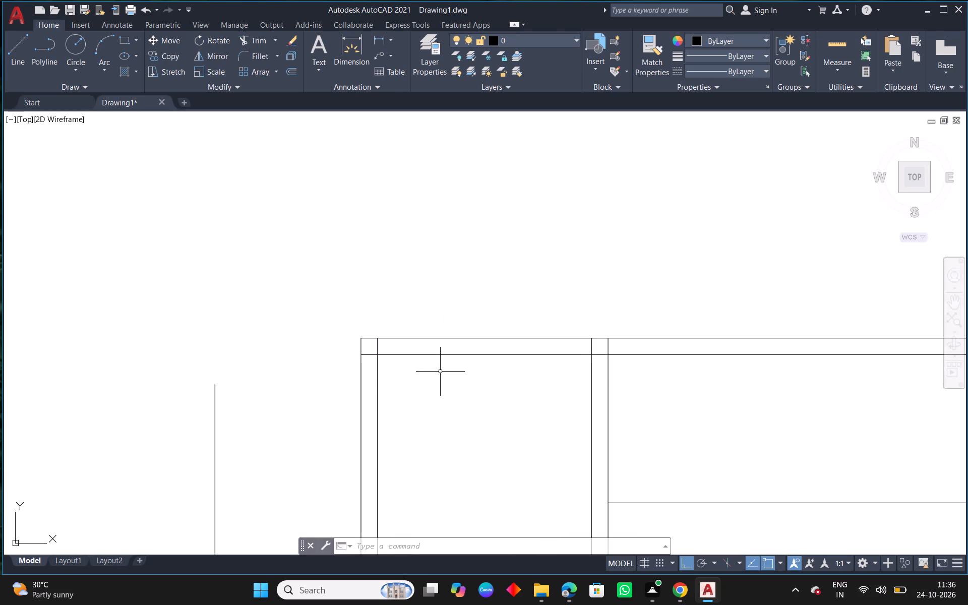
click(489, 143)
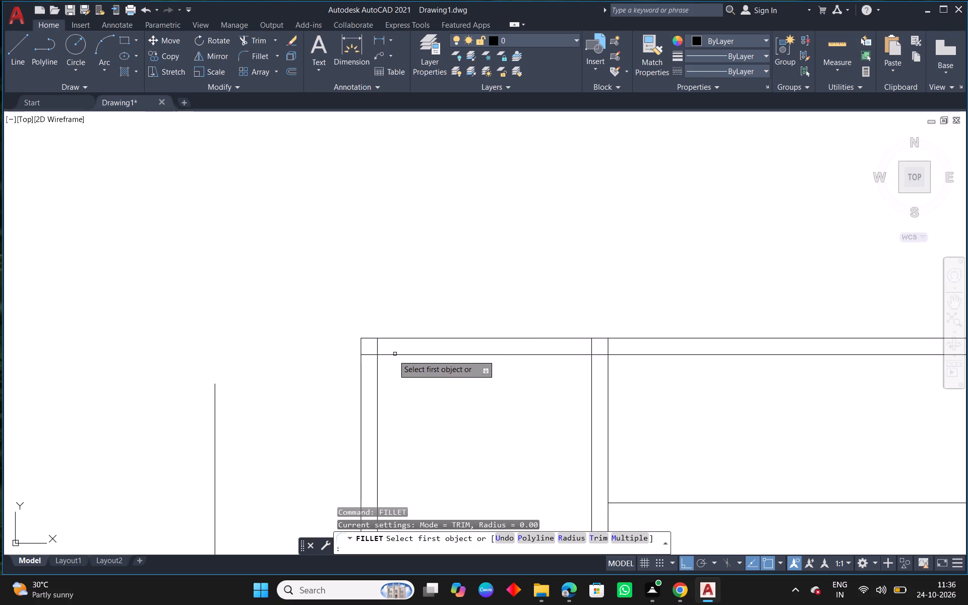
click(391, 356)
click(377, 368)
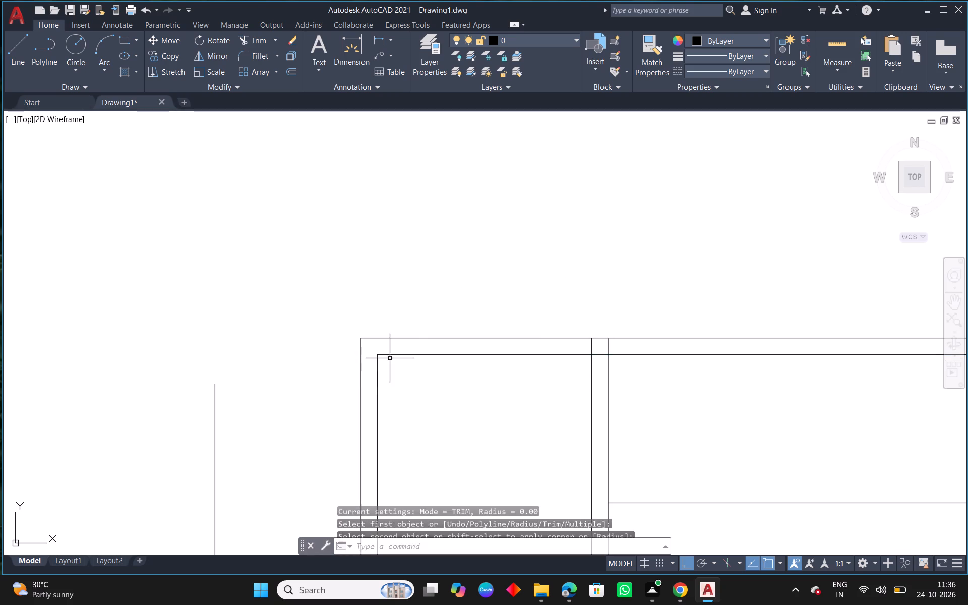
right_click(461, 263)
click(501, 272)
click(585, 354)
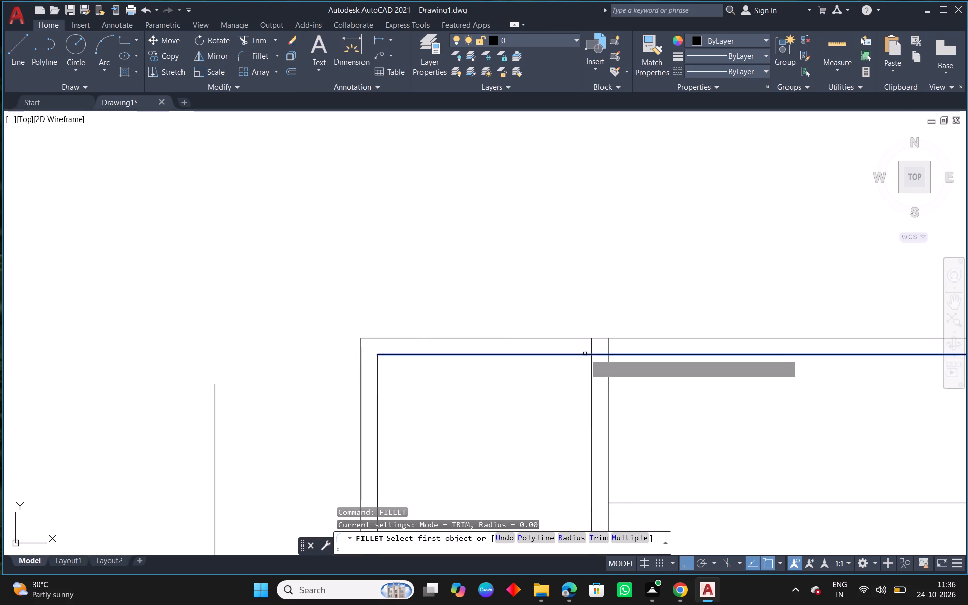
click(591, 364)
Examine the reference outer view's tall unit frame and compare it with the redrawn elevation.
scroll(485, 295, down, 3)
middle_drag(575, 389, 553, 272)
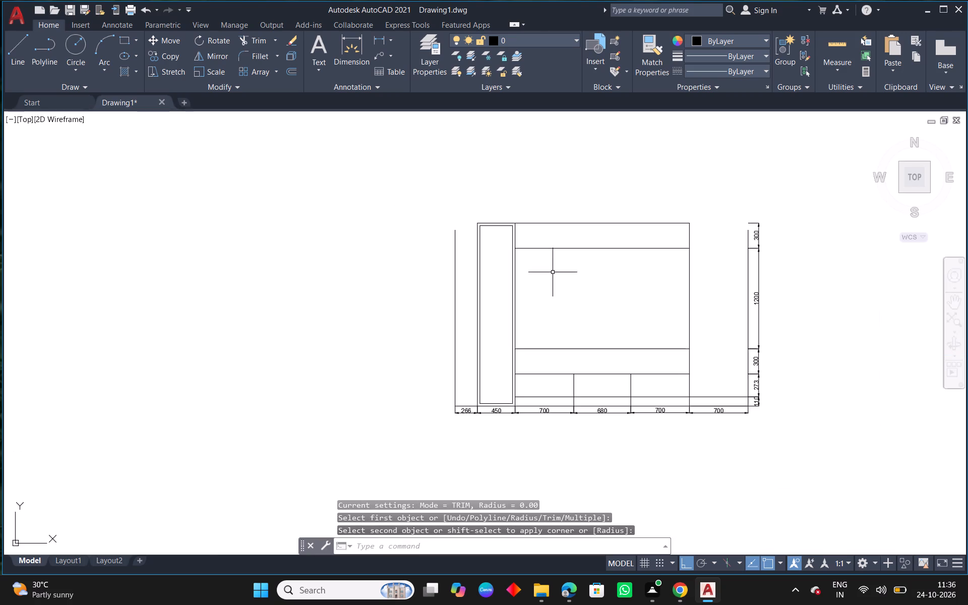
scroll(553, 272, down, 1)
middle_drag(618, 353, 483, 335)
scroll(456, 339, down, 2)
middle_drag(496, 223, 511, 413)
scroll(511, 413, down, 2)
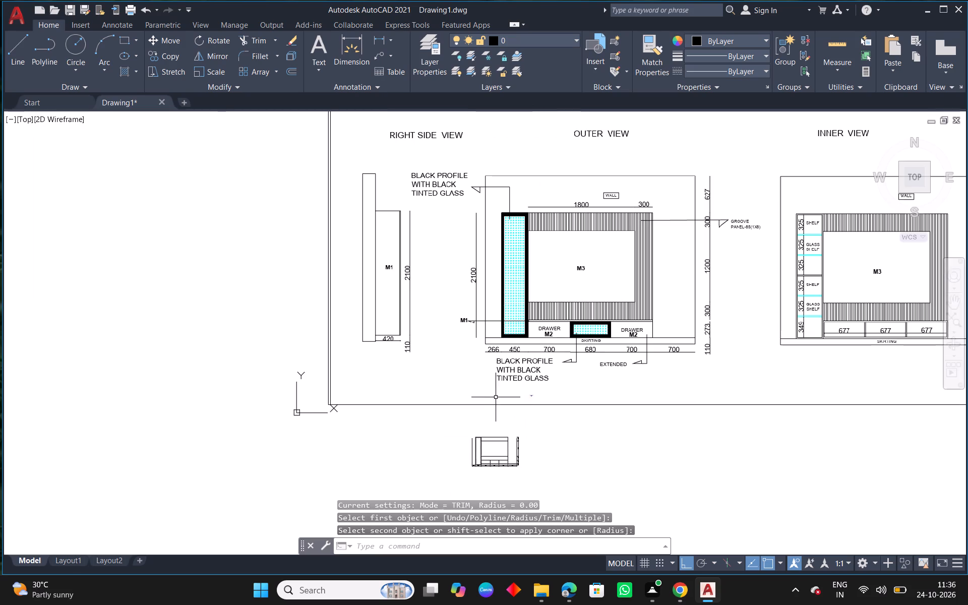
scroll(549, 361, up, 1)
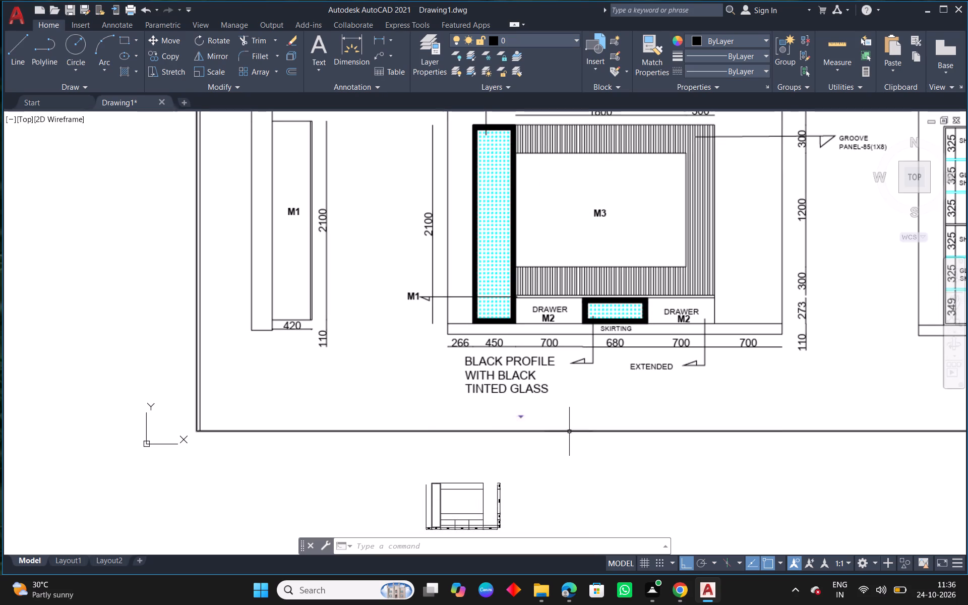
middle_drag(566, 412, 552, 323)
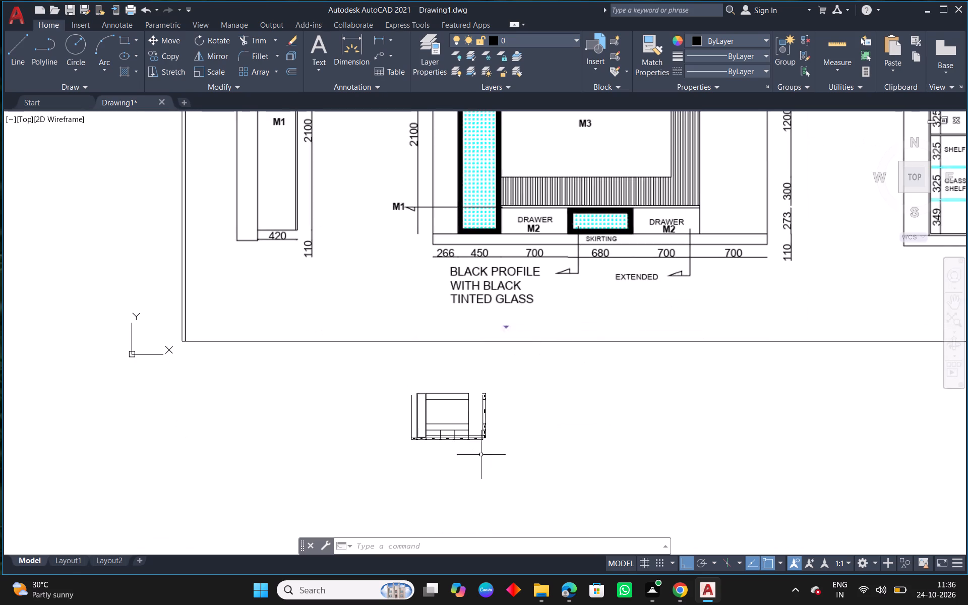
scroll(457, 444, up, 2)
scroll(338, 421, up, 3)
middle_drag(414, 435, 444, 417)
scroll(435, 415, down, 2)
middle_drag(540, 416, 475, 413)
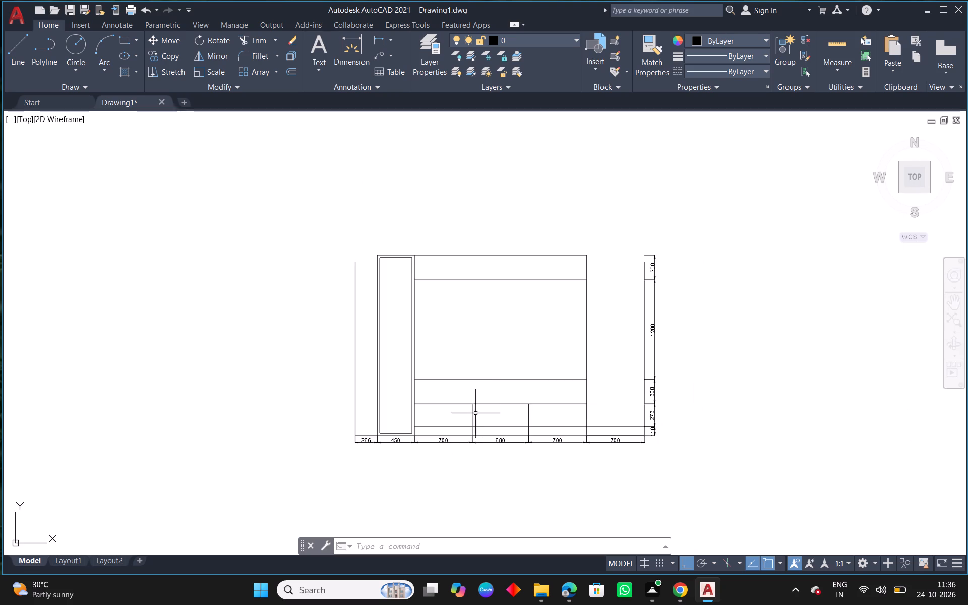
Hatch the 30 mm frame between the left tall unit's outer and inner outlines.
text(h)
key(space)
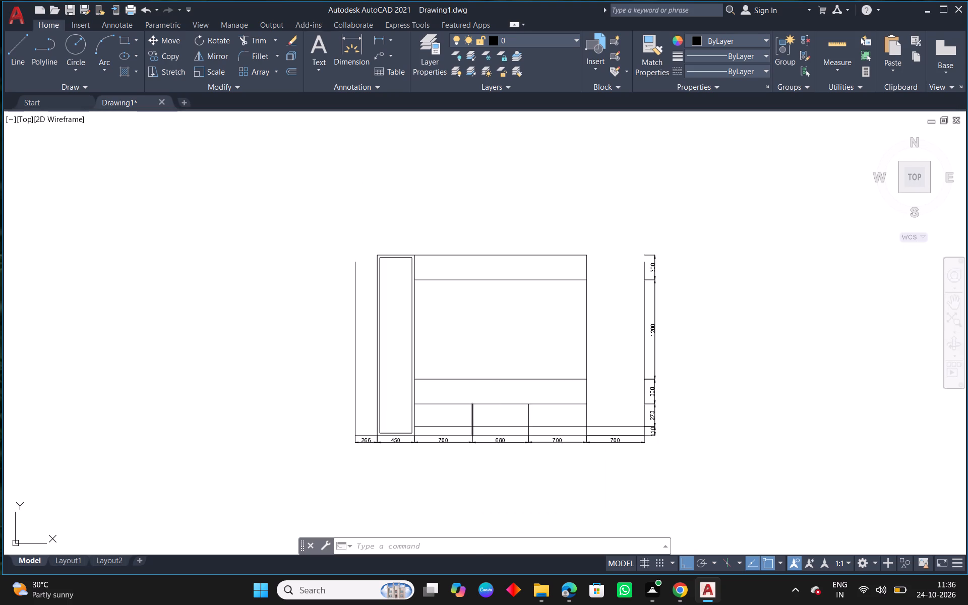
click(378, 258)
right_click(378, 258)
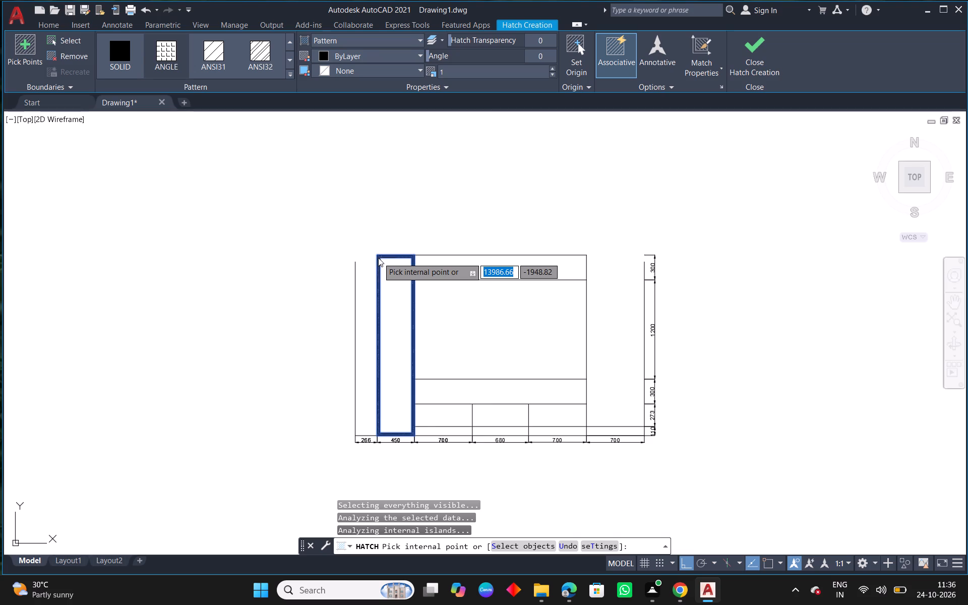
click(414, 269)
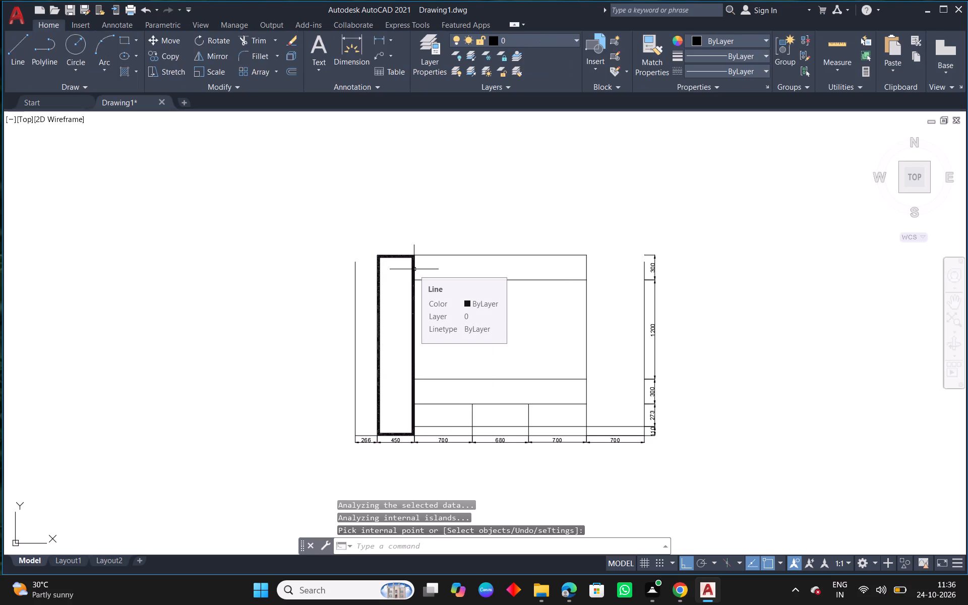
Change the tall unit frame's hatch pattern to SOLID.
scroll(428, 285, up, 1)
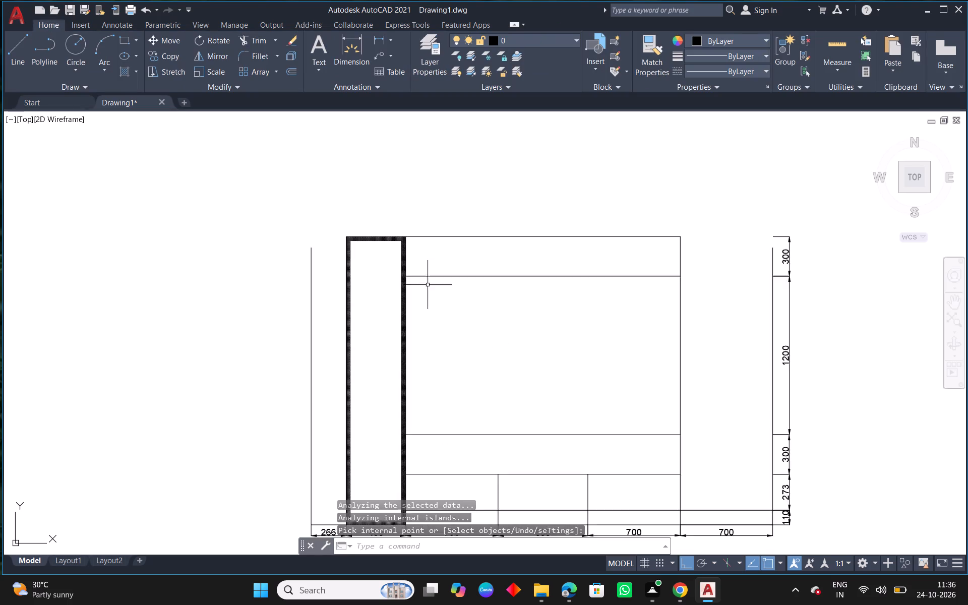
scroll(428, 285, up, 1)
scroll(356, 193, up, 3)
click(421, 265)
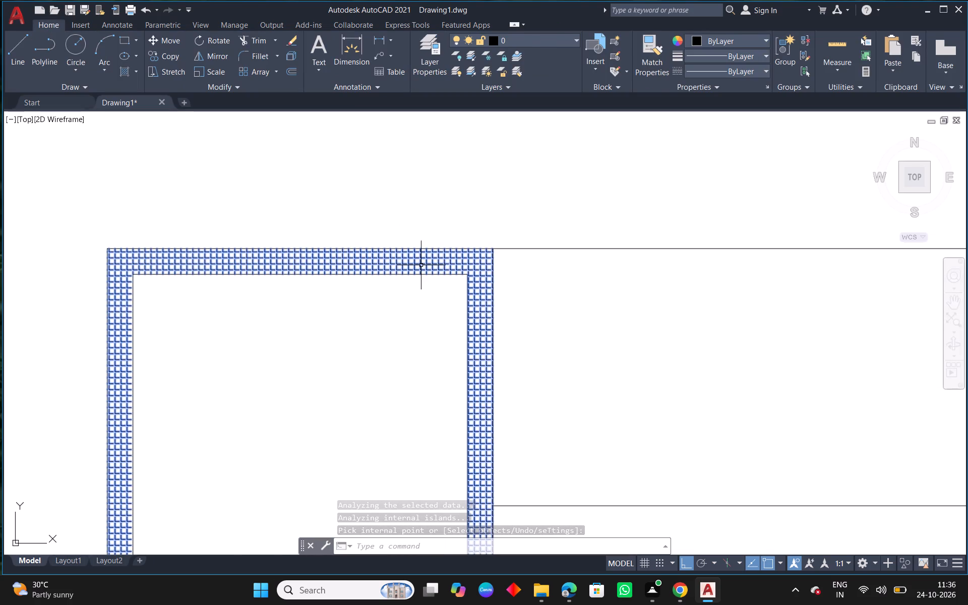
click(124, 53)
scroll(377, 188, down, 3)
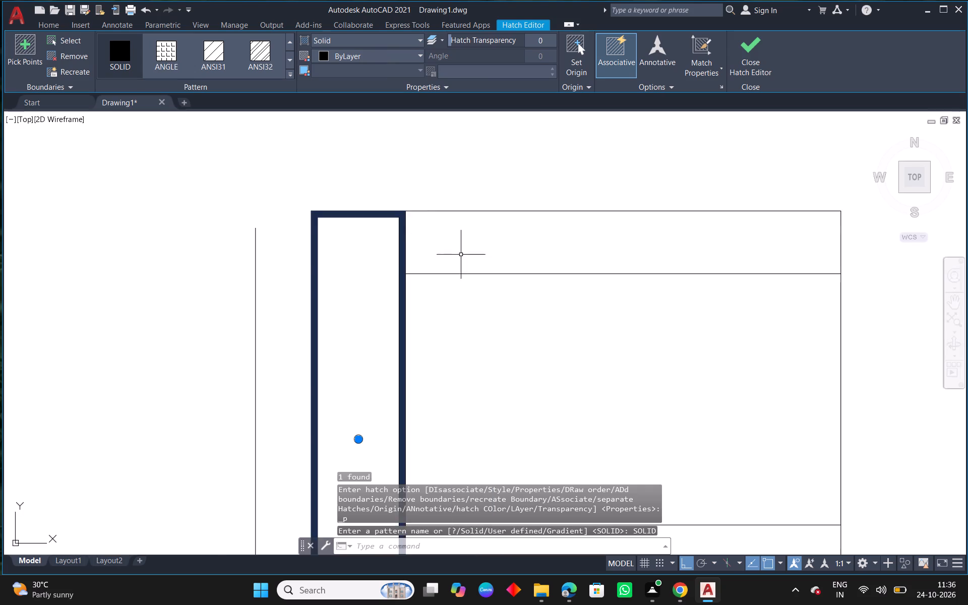
scroll(469, 284, down, 1)
key(Escape)
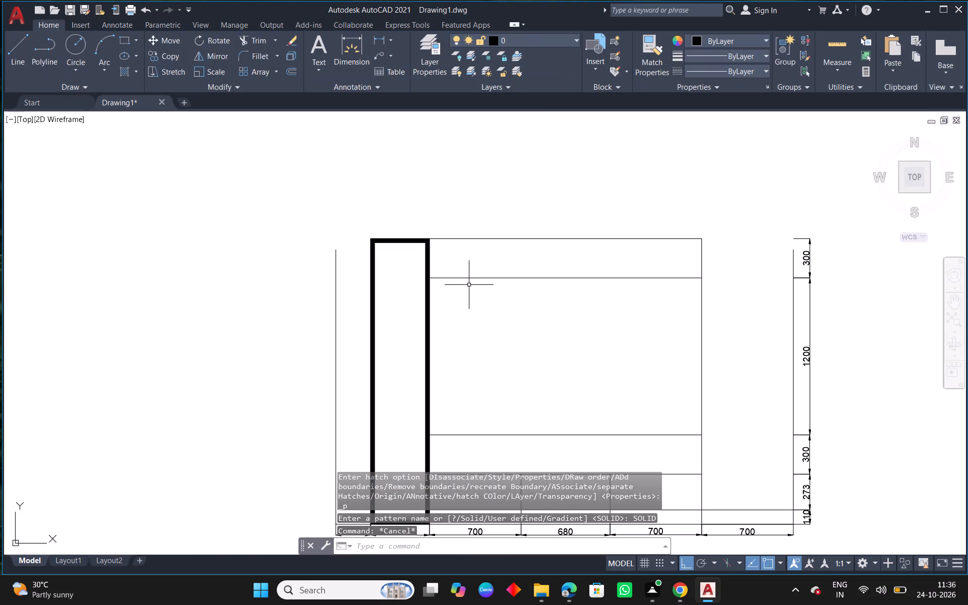
Examine the reference outer view for the TV panel's width dimensions beside the tall unit.
scroll(452, 263, down, 1)
middle_drag(528, 348, 498, 328)
scroll(496, 327, down, 2)
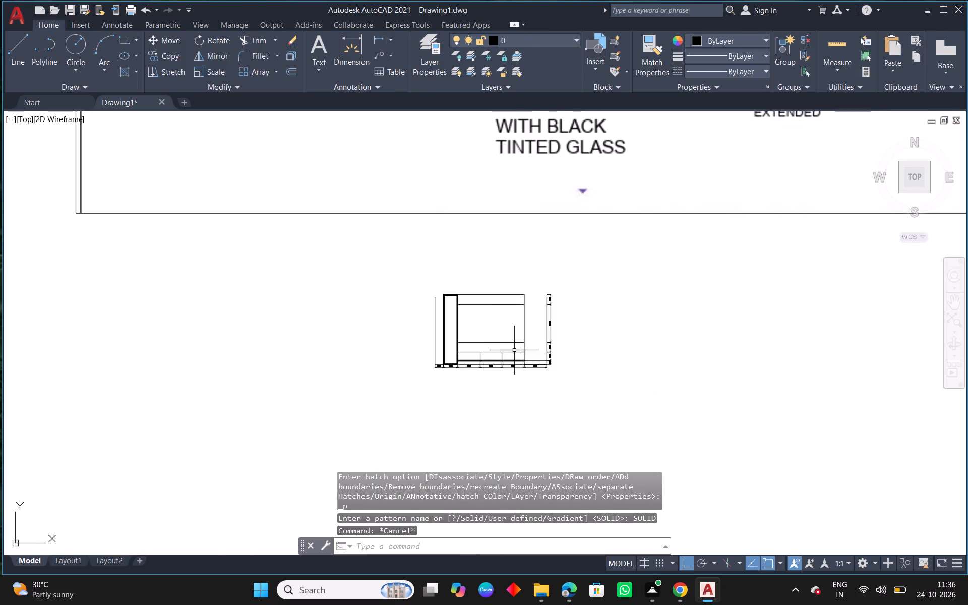
scroll(509, 321, down, 2)
middle_drag(551, 353, 494, 416)
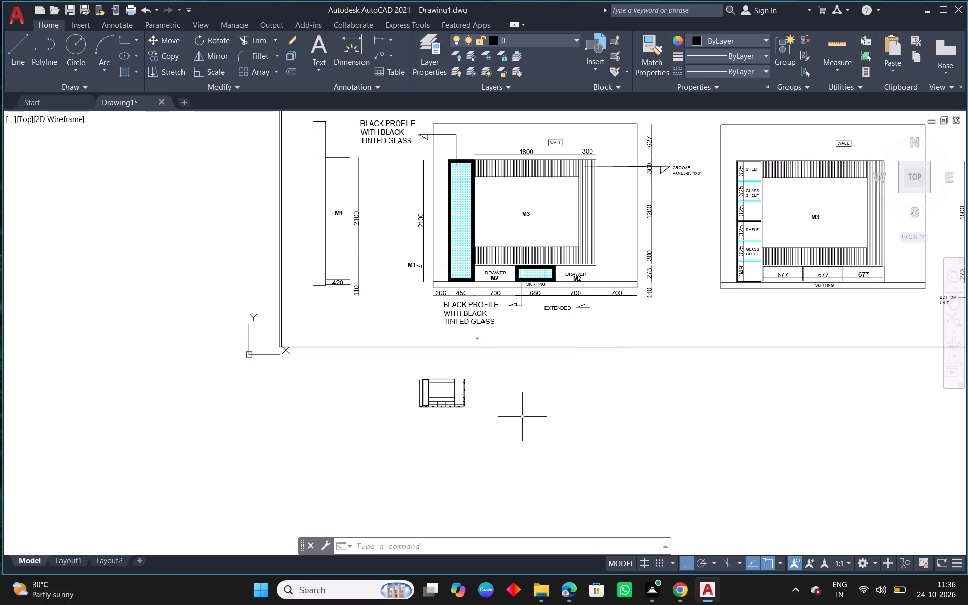
scroll(425, 389, up, 4)
middle_drag(531, 384, 452, 384)
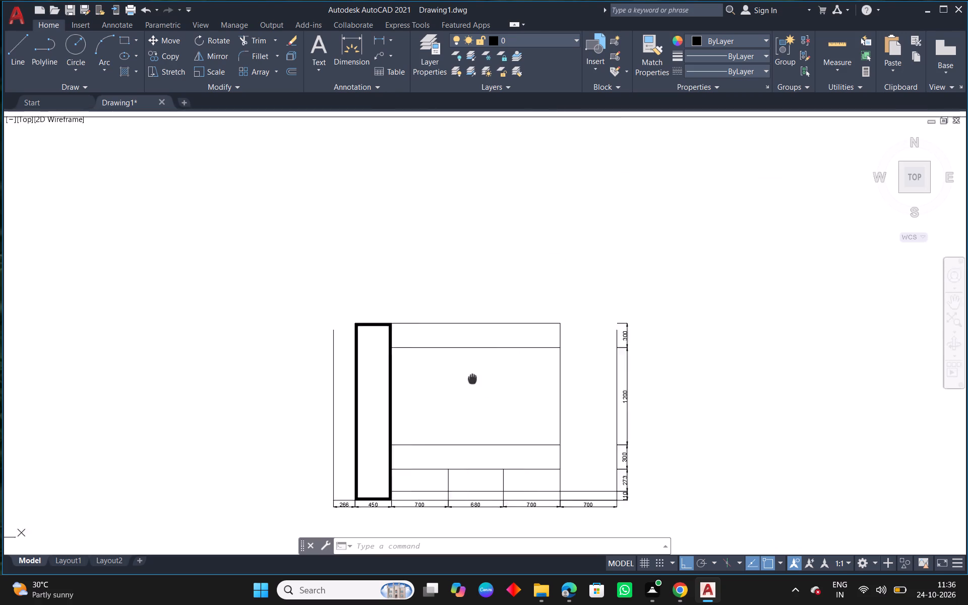
middle_drag(452, 384, 416, 403)
scroll(413, 406, down, 3)
scroll(409, 423, up, 1)
middle_drag(406, 372, 421, 508)
scroll(421, 508, down, 2)
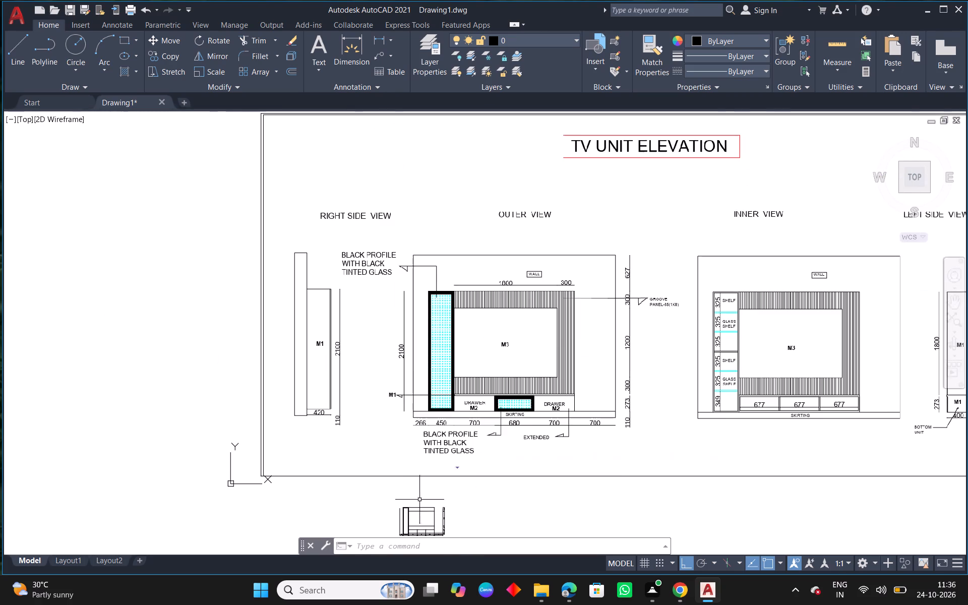
scroll(448, 443, up, 1)
middle_drag(482, 464, 512, 296)
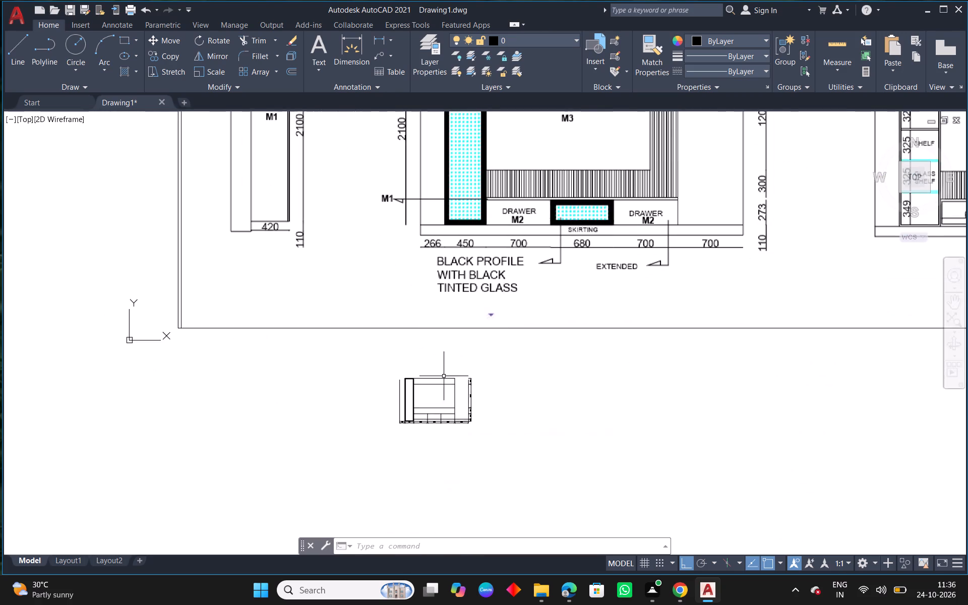
Offset the tall unit's right edge 1800 mm to the right, across the TV panel.
scroll(428, 389, up, 3)
middle_drag(449, 416, 471, 365)
text(o 1800)
key(Return)
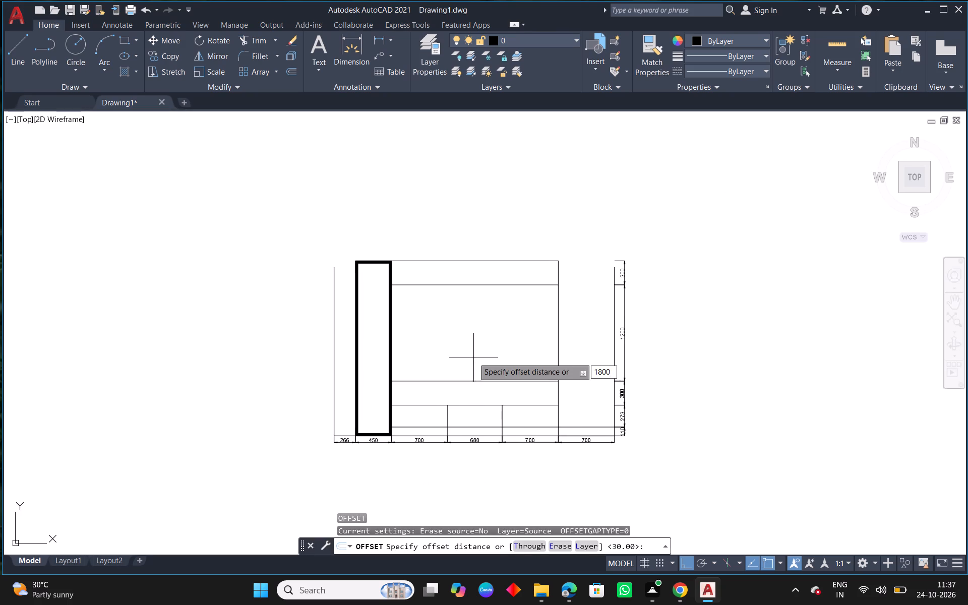
drag(392, 329, 436, 325)
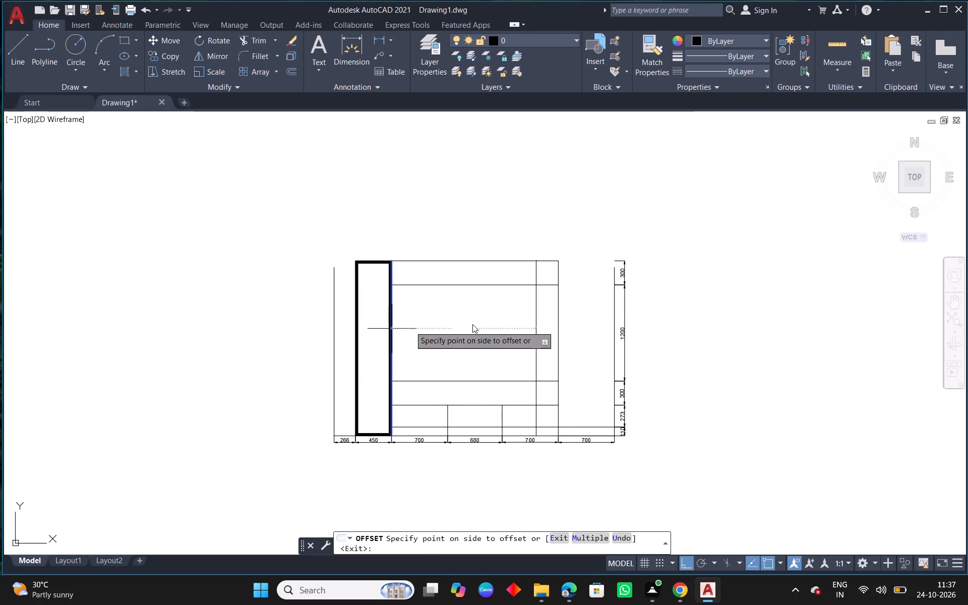
click(472, 324)
right_click(472, 324)
click(501, 339)
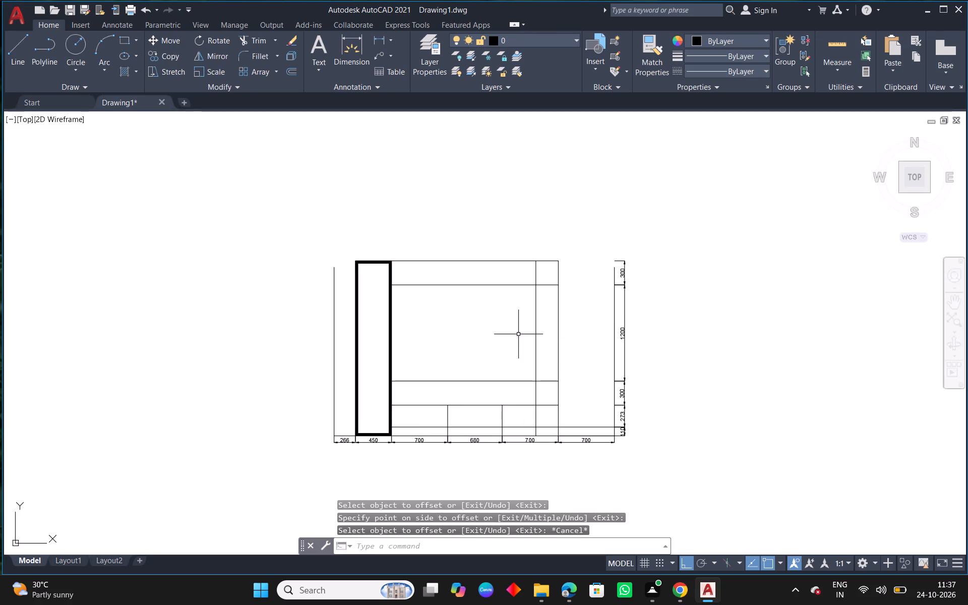
Fillet the new vertical line with the TV panel's upper and lower inner lines at radius 0 to close the inner rectangle.
click(257, 55)
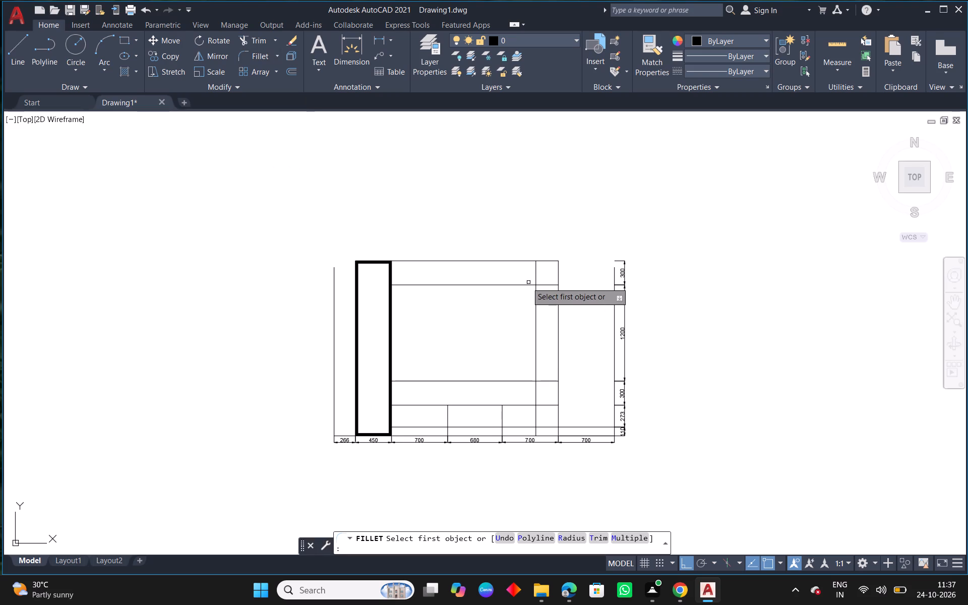
click(527, 283)
click(536, 297)
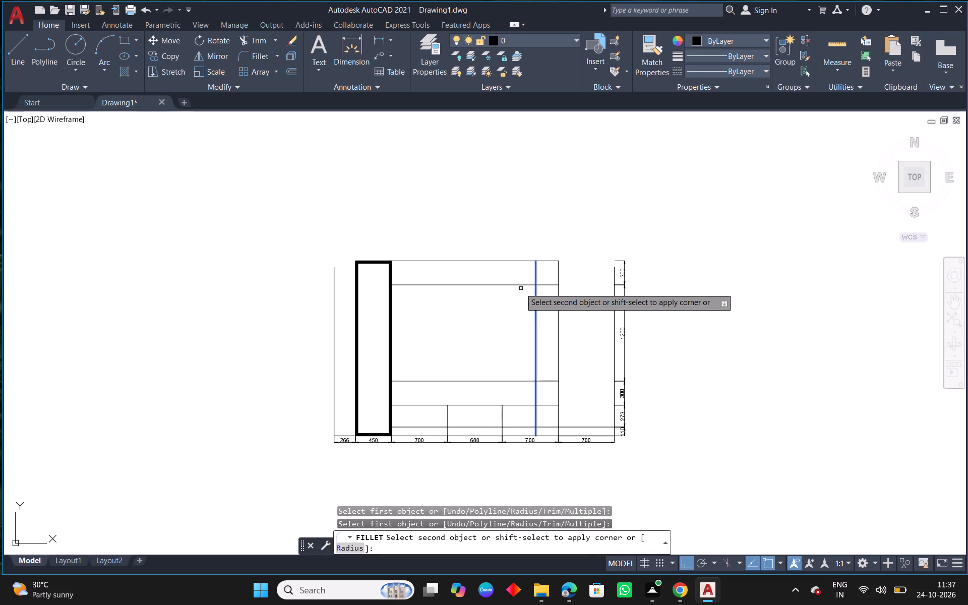
click(516, 283)
right_click(482, 182)
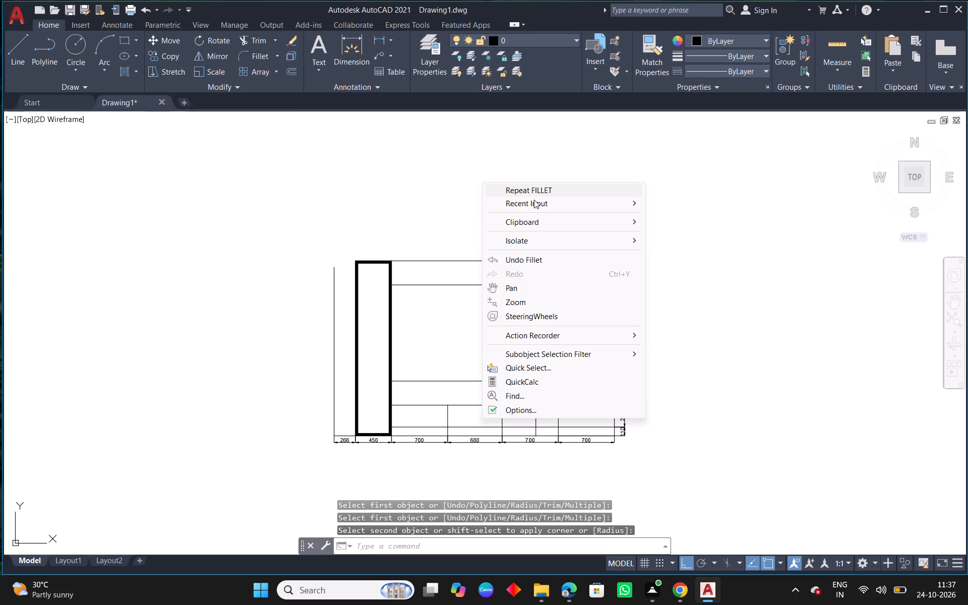
click(541, 188)
click(529, 381)
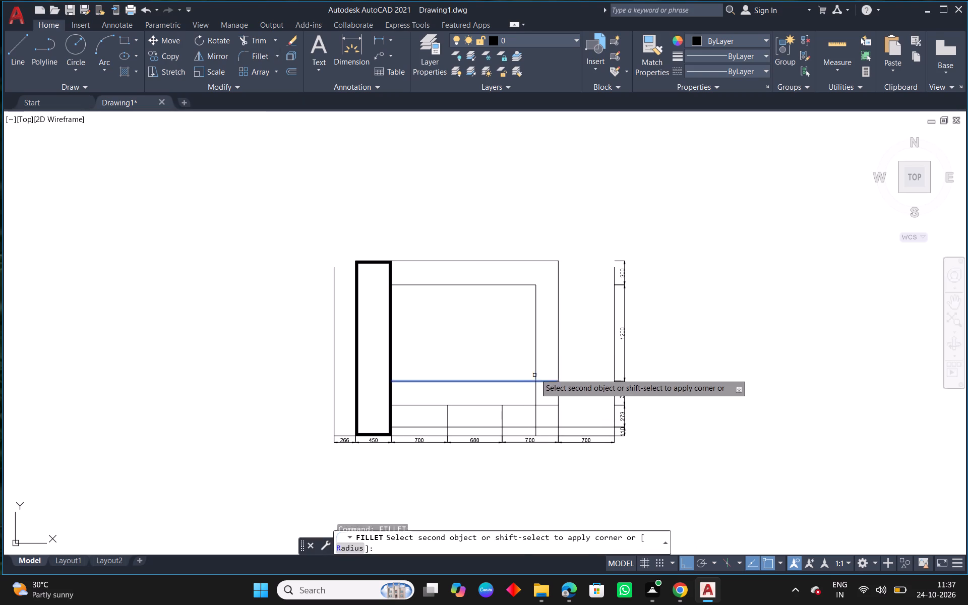
click(535, 372)
Check the reference outer view's top dimensions and dimension the tall unit's width above the redrawn elevation.
scroll(550, 375, down, 2)
middle_drag(629, 405, 477, 421)
scroll(473, 426, down, 1)
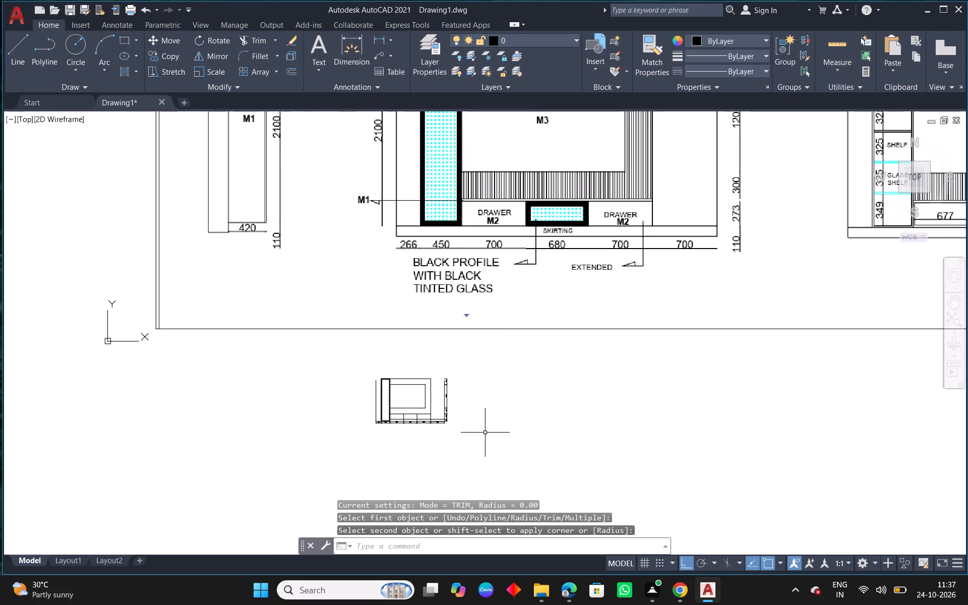
scroll(546, 384, down, 1)
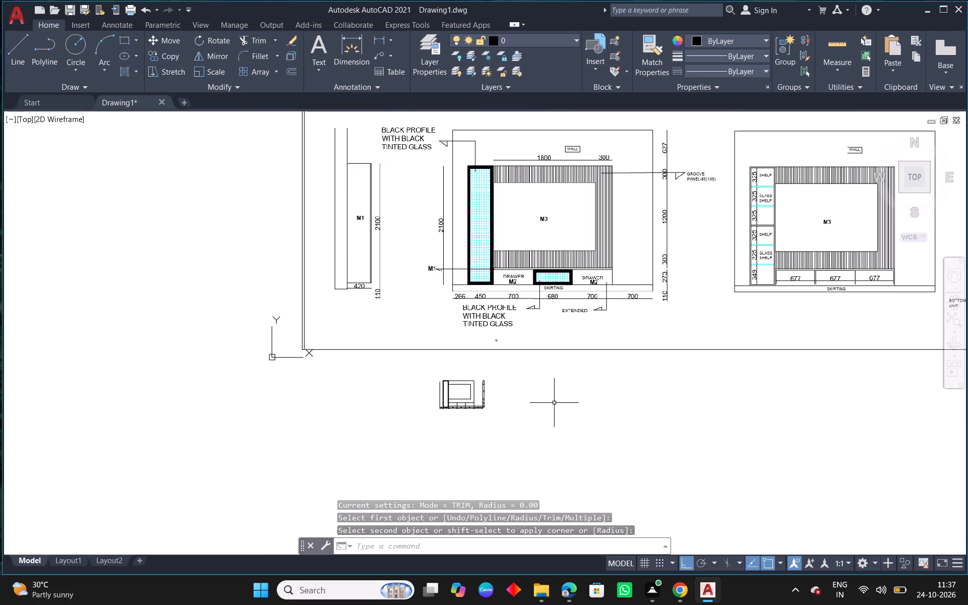
scroll(447, 389, up, 4)
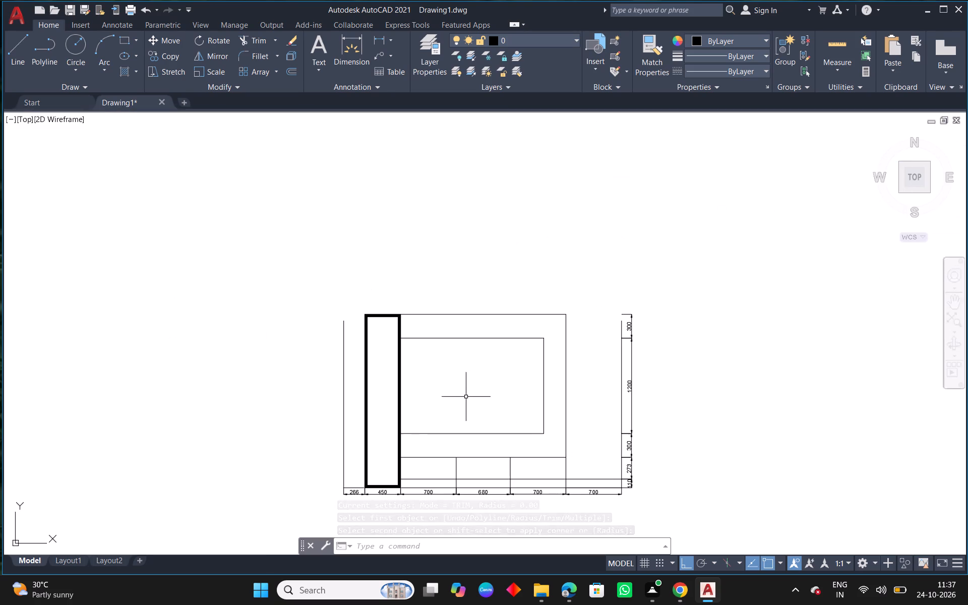
middle_drag(439, 376, 398, 373)
click(350, 56)
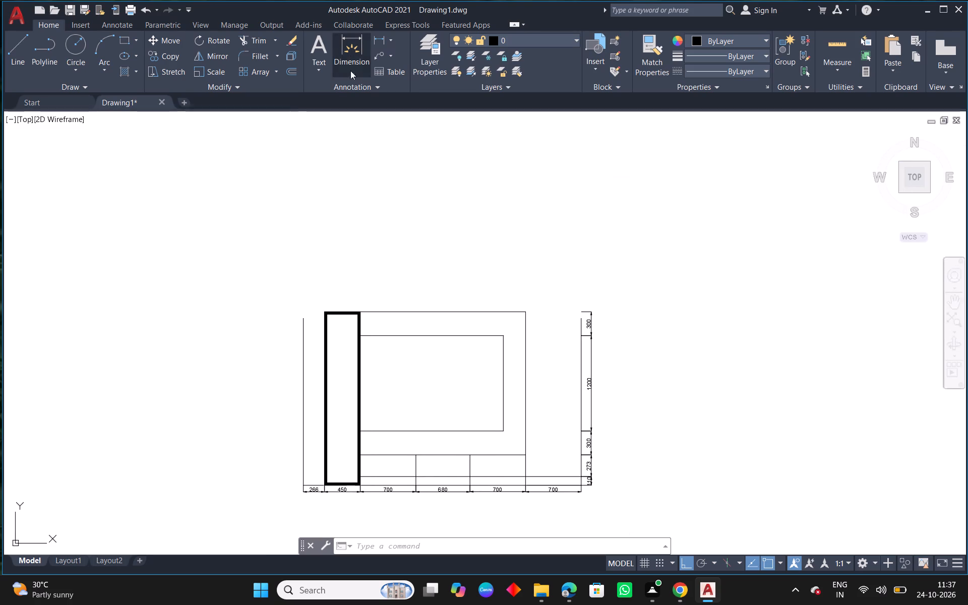
scroll(374, 373, up, 2)
click(250, 217)
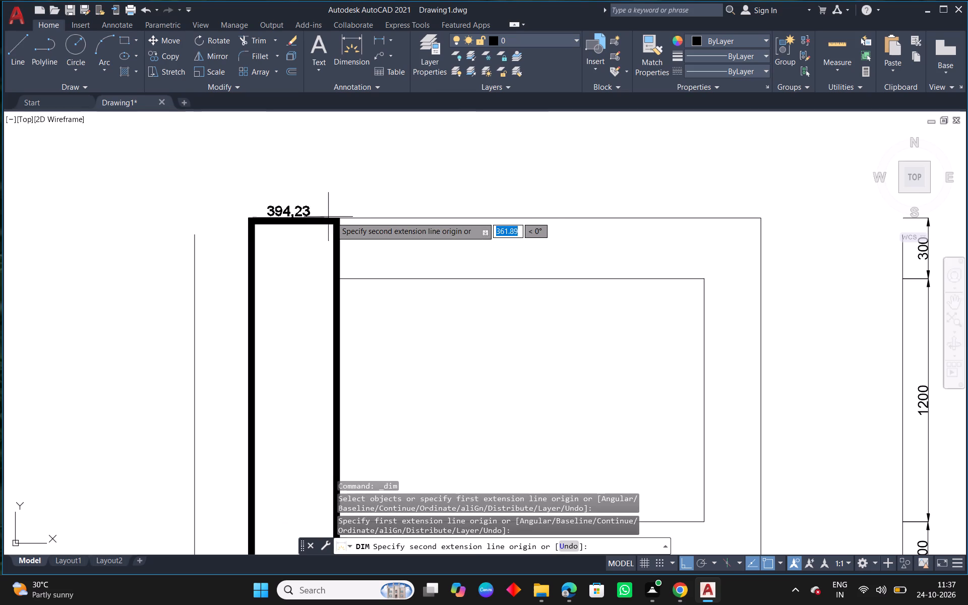
click(341, 217)
click(340, 187)
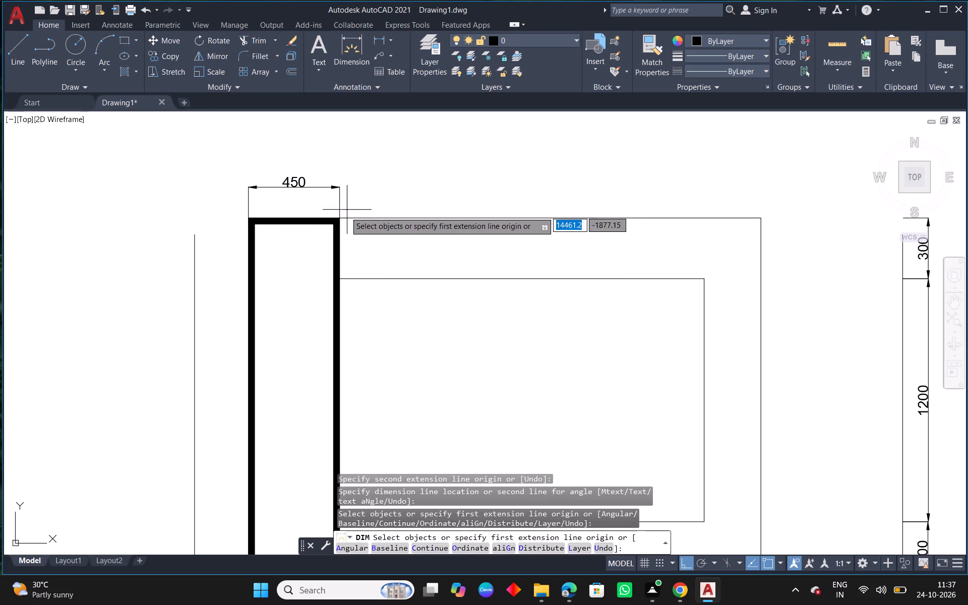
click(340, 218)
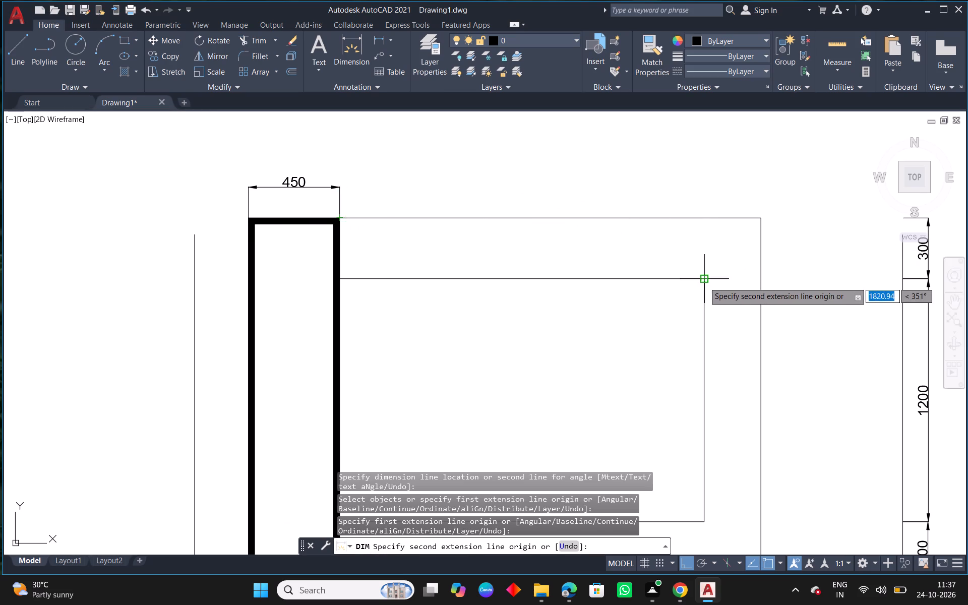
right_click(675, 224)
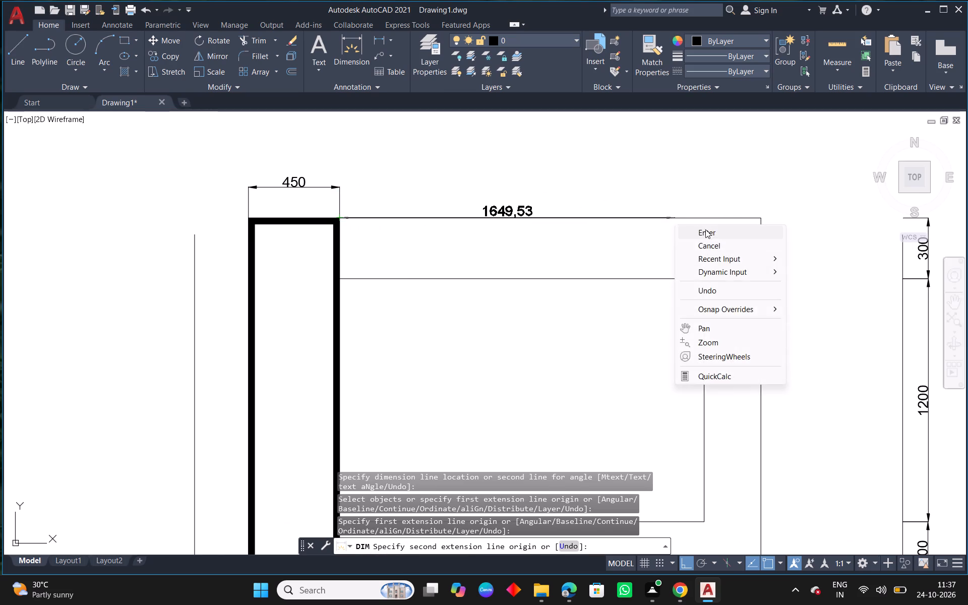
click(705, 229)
Dimension the inner TV rectangle's width and the strip to its right, in line with the tall unit's width dimension.
right_click(414, 257)
click(462, 267)
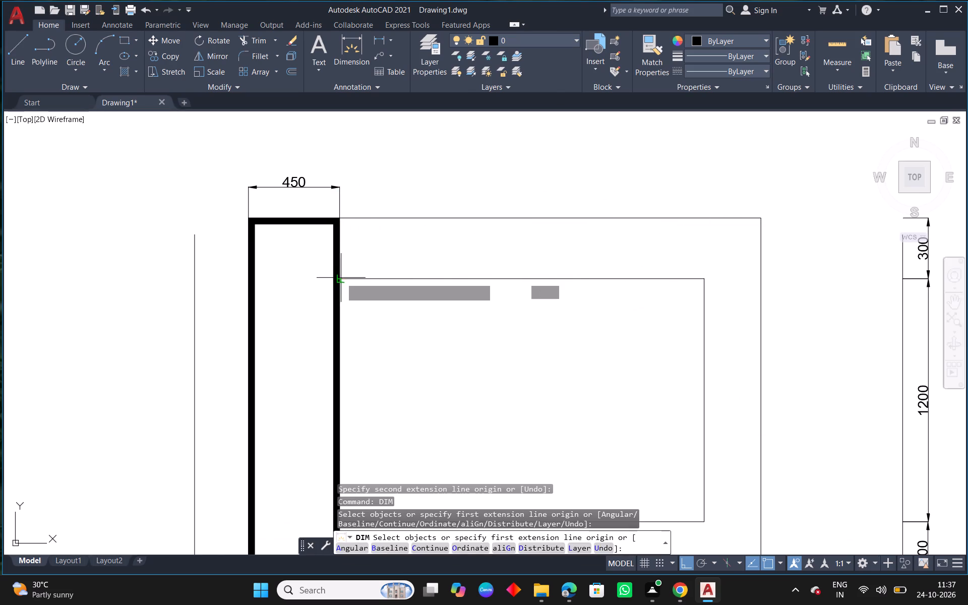
click(338, 278)
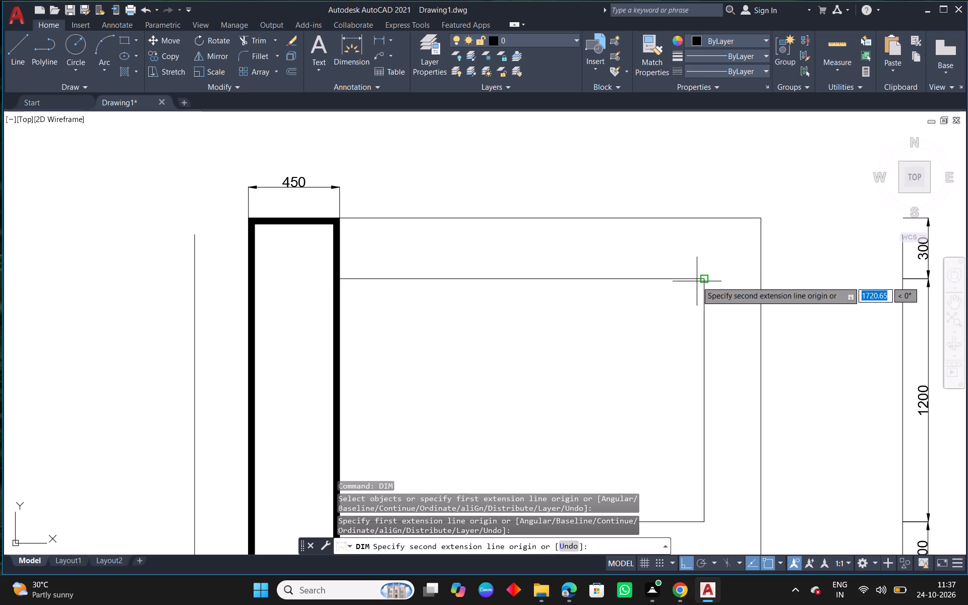
click(703, 280)
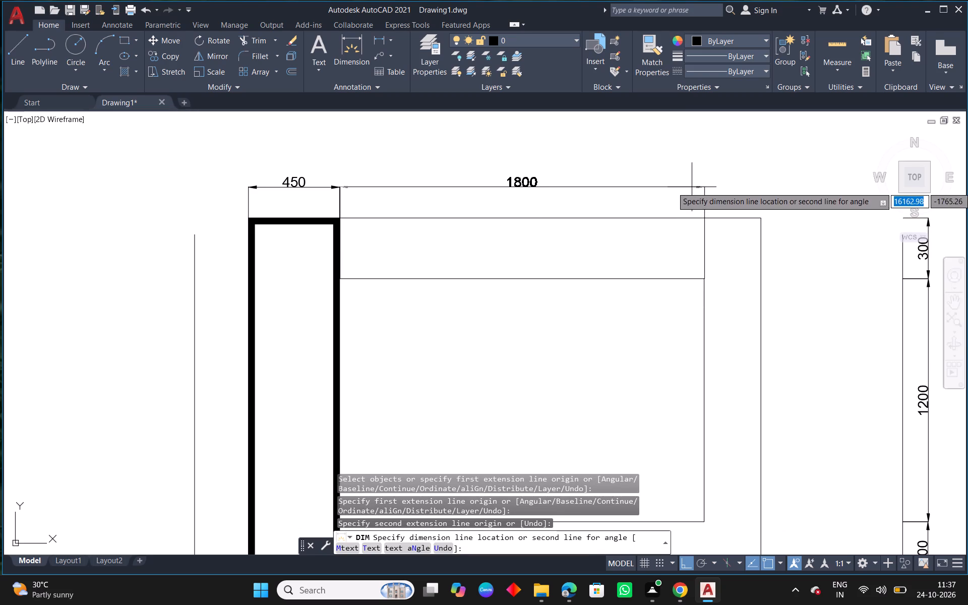
click(692, 187)
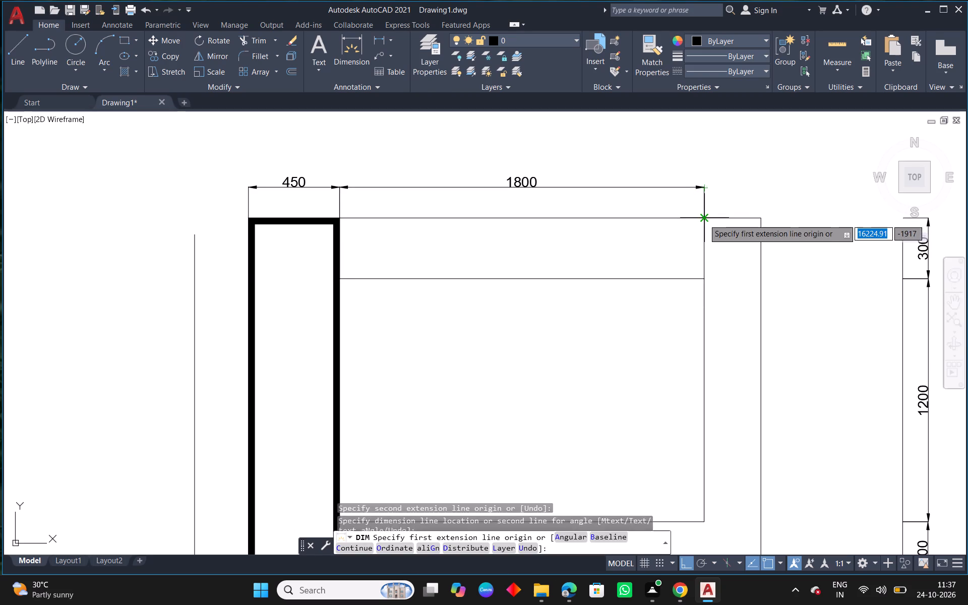
click(704, 219)
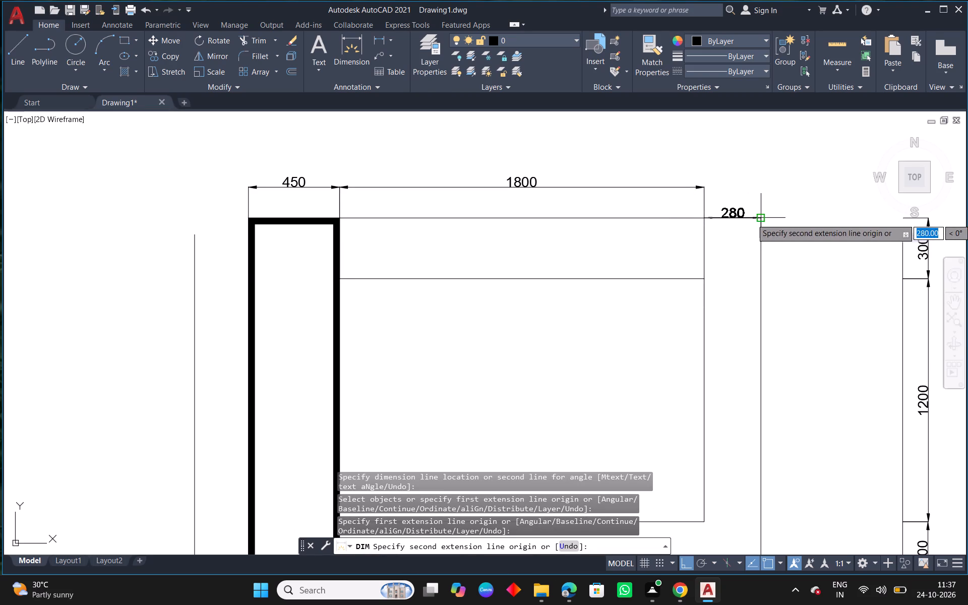
click(762, 219)
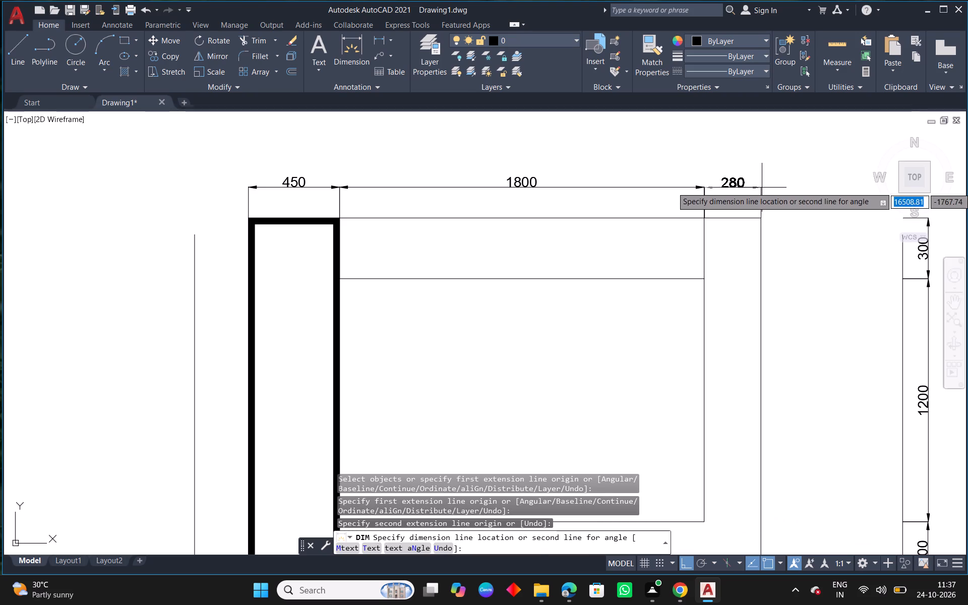
click(762, 187)
right_click(762, 187)
click(789, 193)
Offset the inner TV rectangle's right edge 300 mm outward to the right.
middle_drag(776, 263, 651, 271)
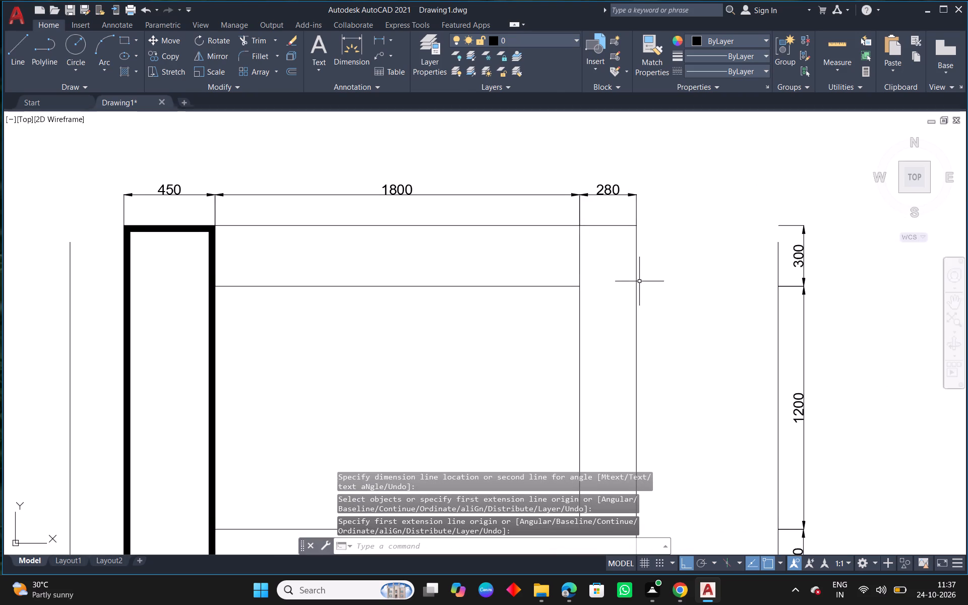
middle_drag(635, 284, 617, 224)
scroll(617, 223, down, 2)
text(o 300)
key(Return)
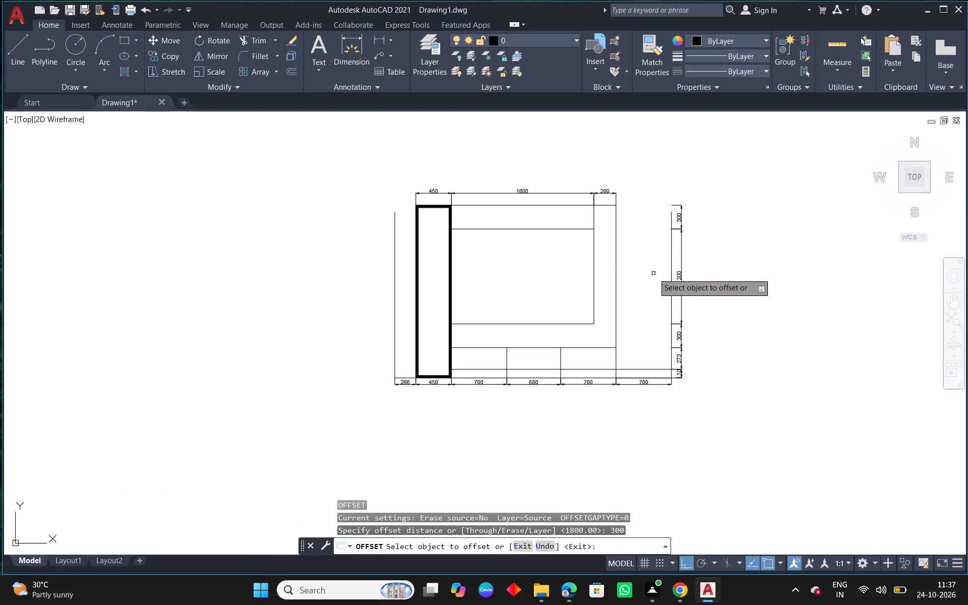
click(597, 258)
click(595, 265)
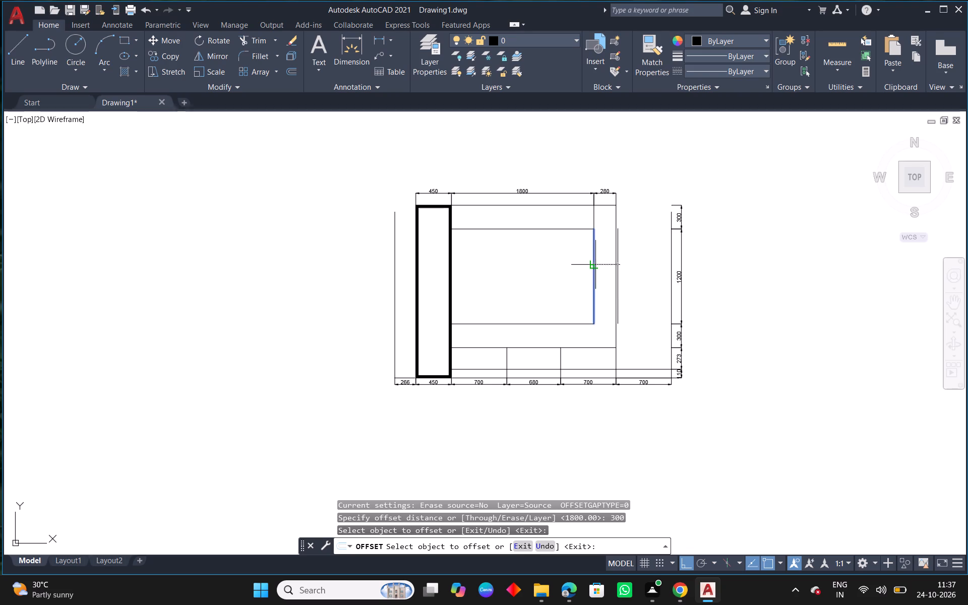
click(658, 265)
middle_drag(627, 321, 579, 305)
right_click(580, 285)
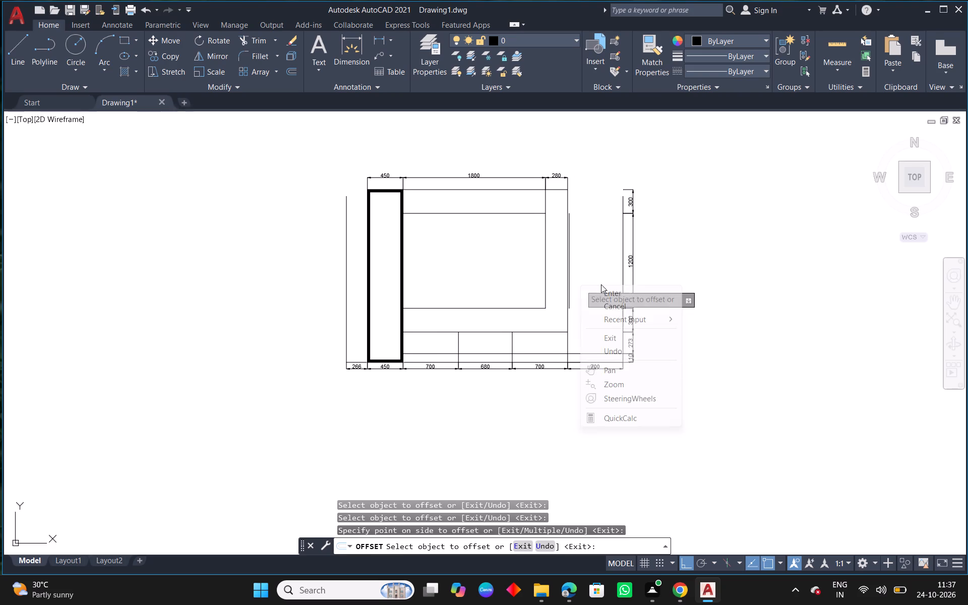
click(621, 290)
Erase the TV panel's old outer right edge beside the new offset line.
scroll(562, 205, up, 2)
drag(588, 199, 577, 198)
click(544, 196)
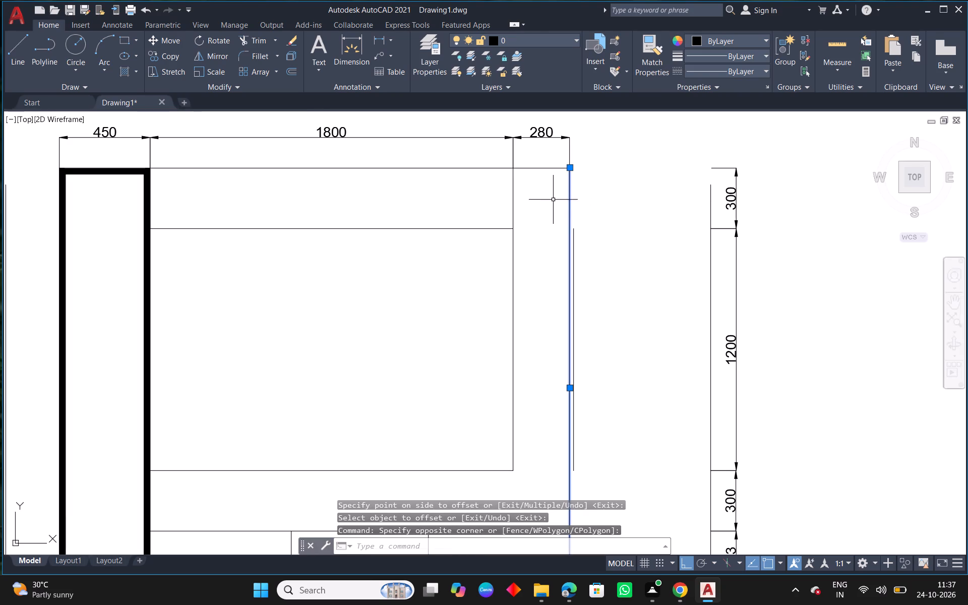
click(293, 41)
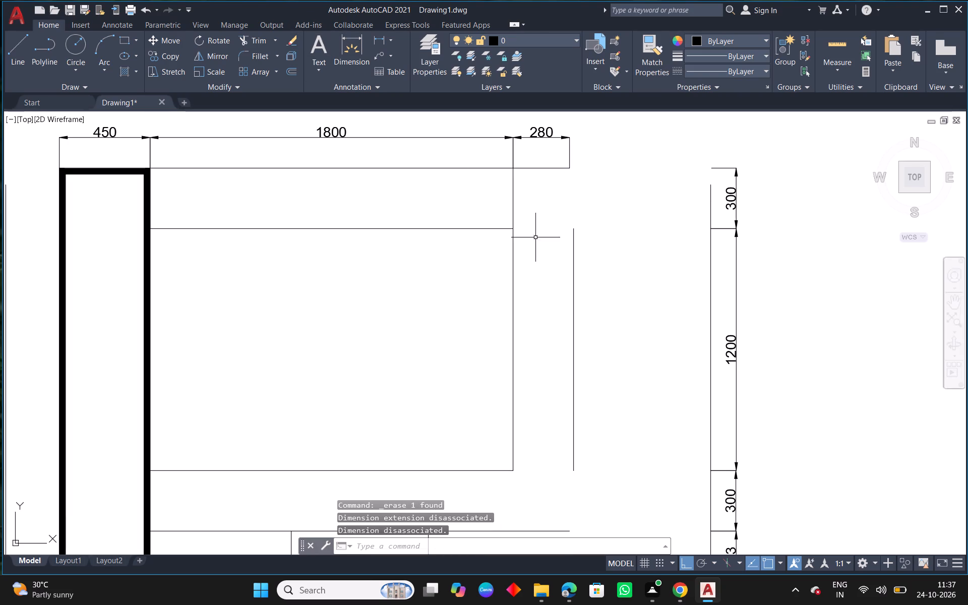
Fillet the new outer right edge with the panel's bottom line above the drawers and its top line to close both corners.
scroll(518, 248, down, 1)
middle_drag(574, 352, 575, 266)
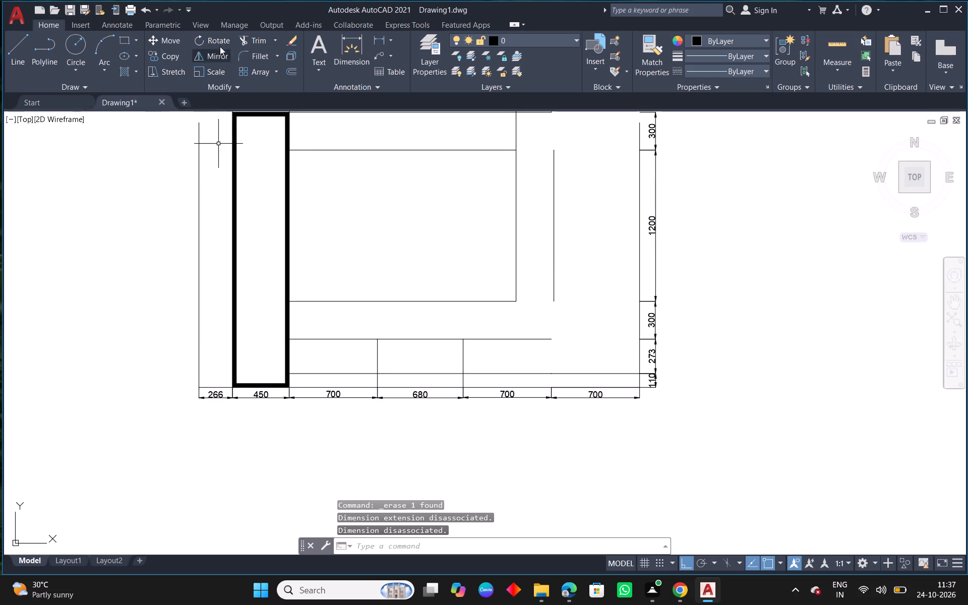
click(269, 54)
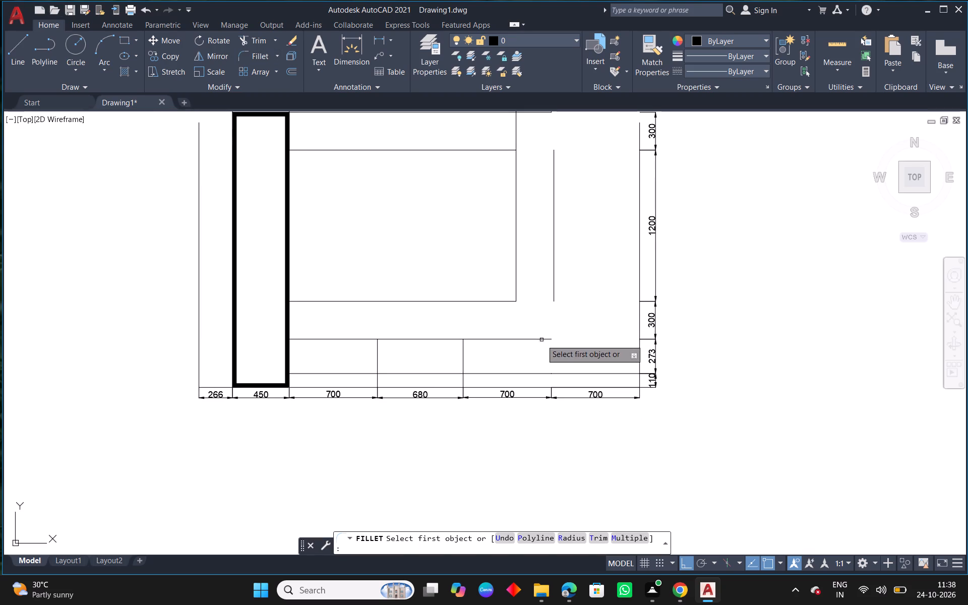
click(541, 340)
click(553, 301)
middle_drag(530, 194, 530, 202)
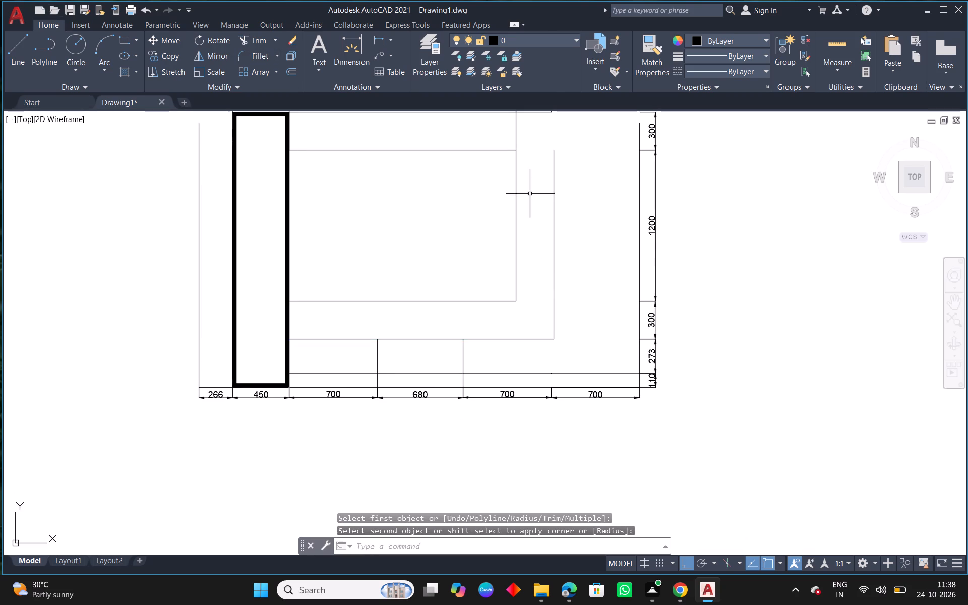
middle_drag(530, 202, 519, 270)
right_click(544, 208)
click(577, 216)
click(527, 190)
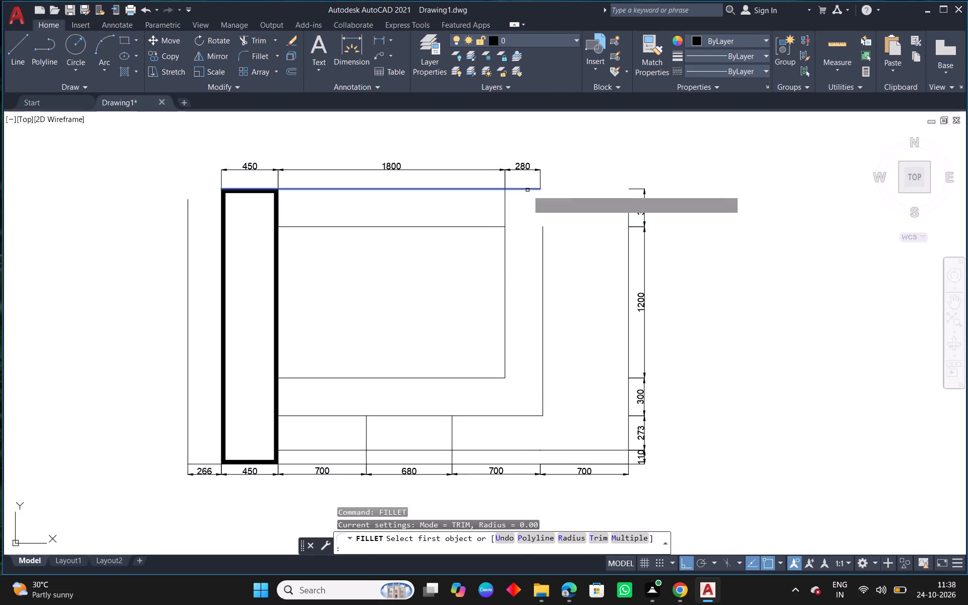
click(542, 233)
Stretch the right strip's top dimension to the panel's new outer corner so that it spans 300 mm.
scroll(549, 166, up, 2)
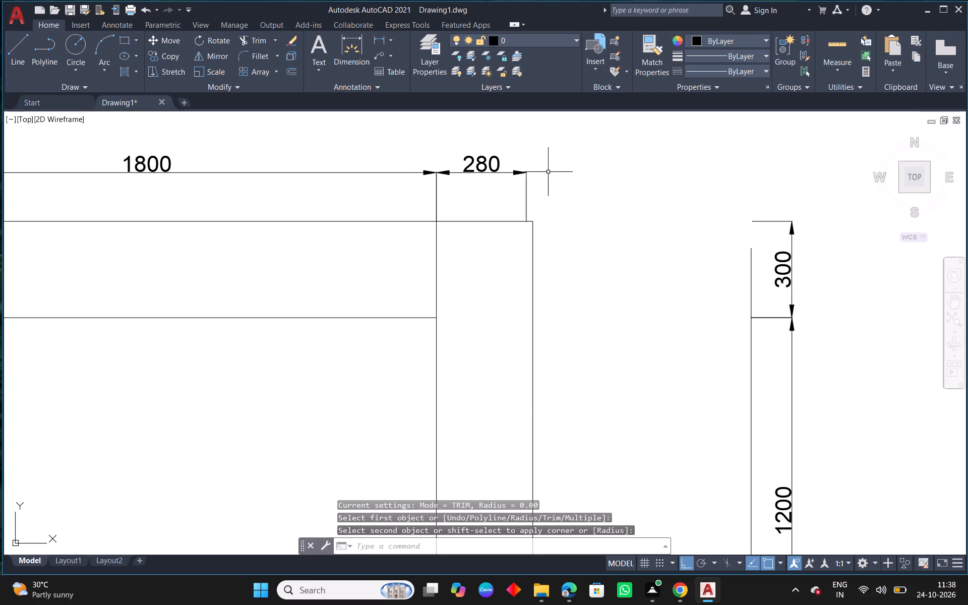
click(524, 185)
click(530, 183)
click(528, 191)
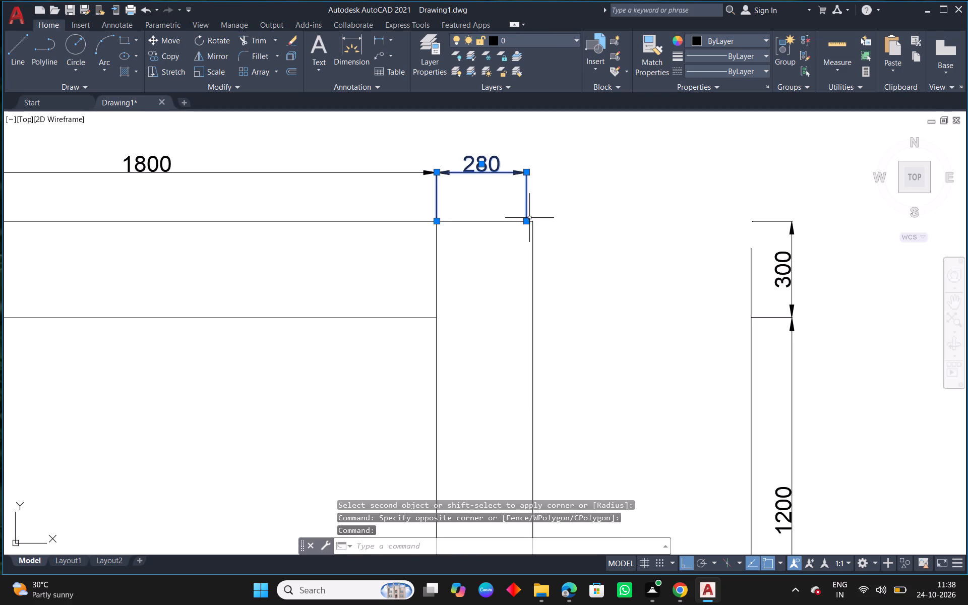
click(526, 220)
click(534, 221)
scroll(546, 235, down, 2)
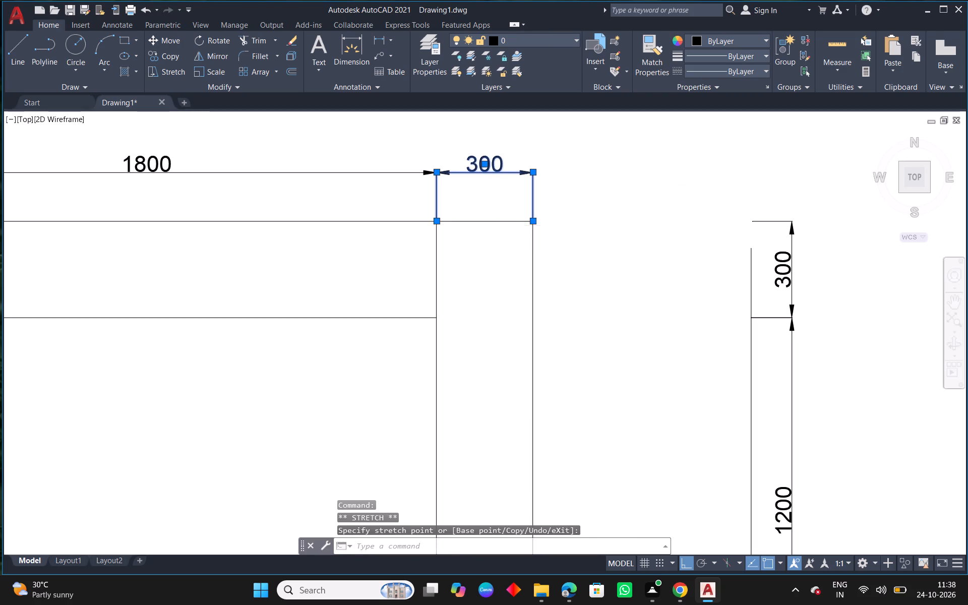
key(Escape)
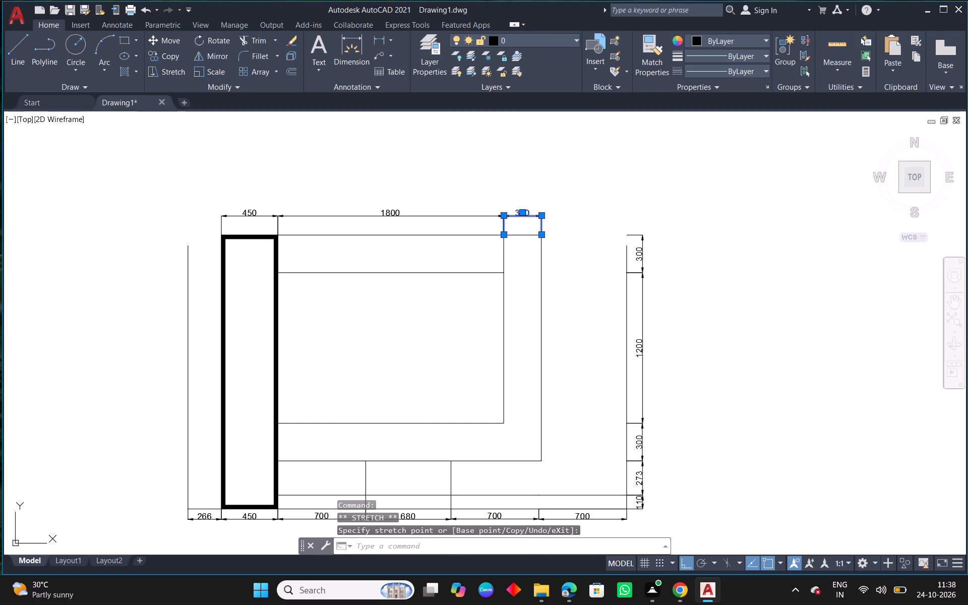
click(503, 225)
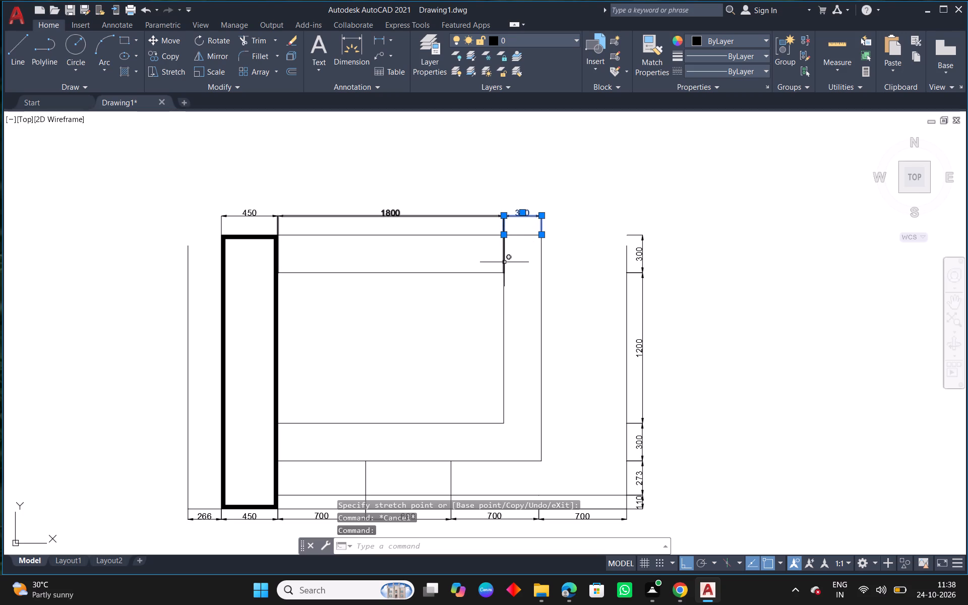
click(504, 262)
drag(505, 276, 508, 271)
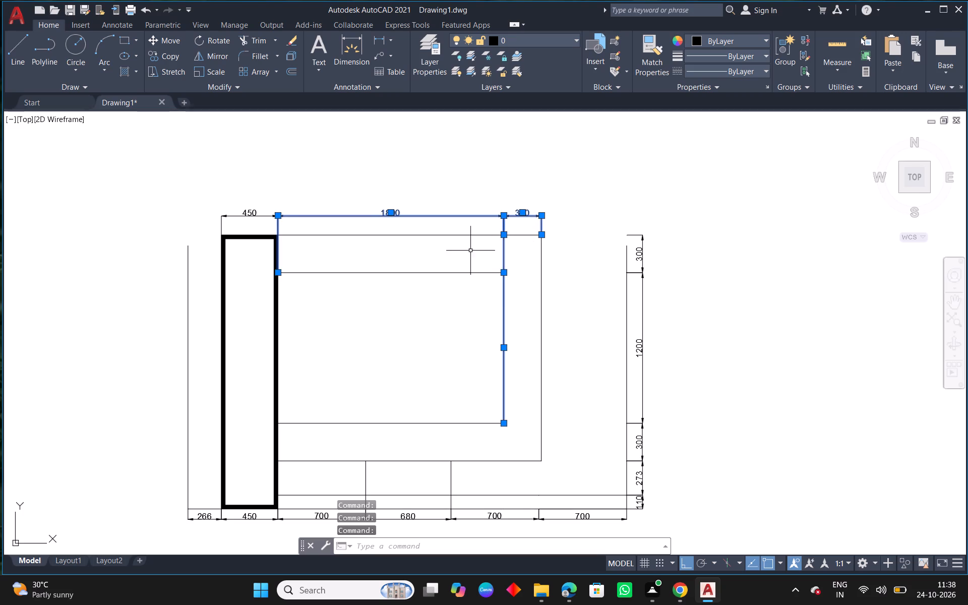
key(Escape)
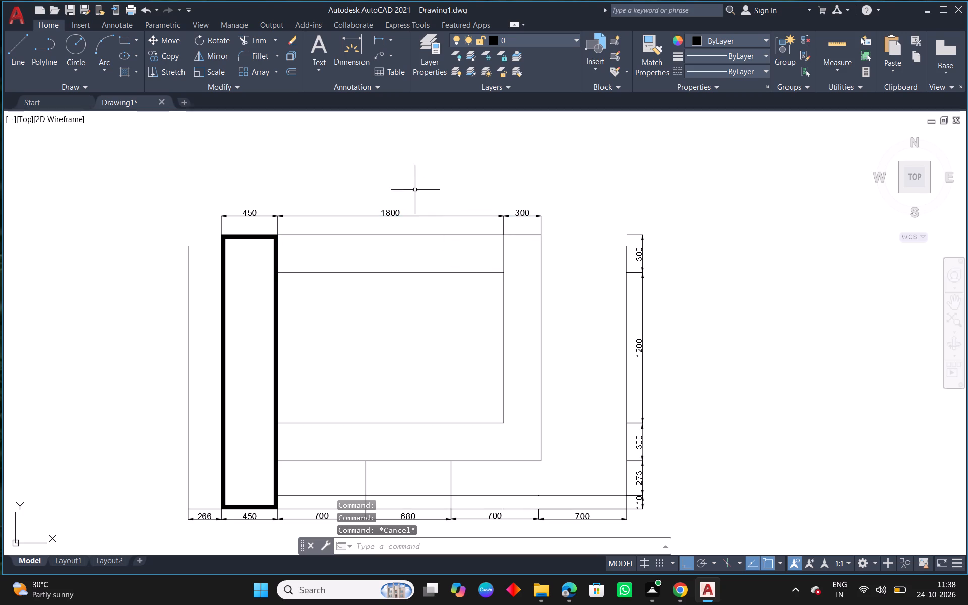
Stretch both extension line origins of the 1800 top dimension up to the TV panel's top line.
click(390, 217)
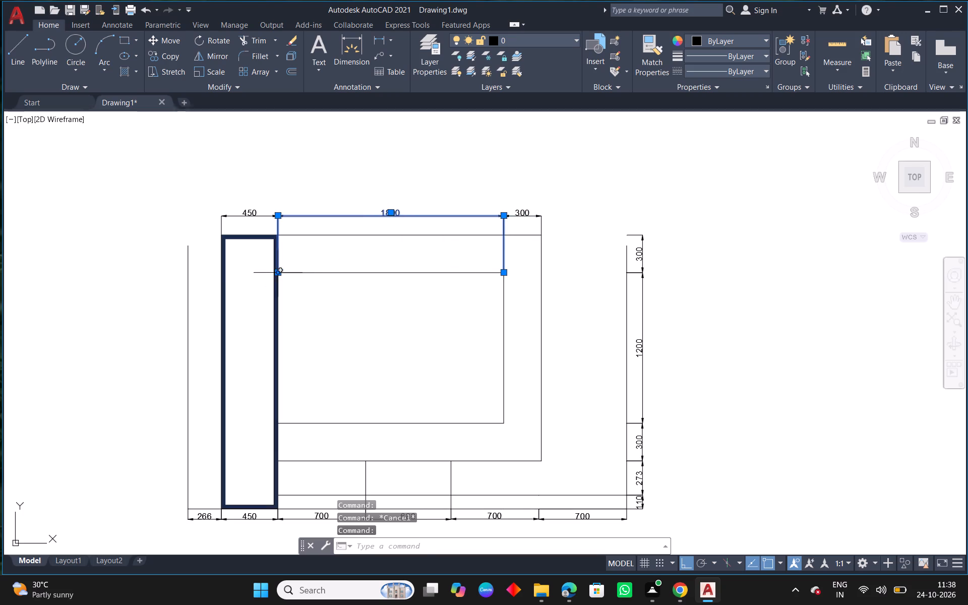
click(276, 275)
click(278, 236)
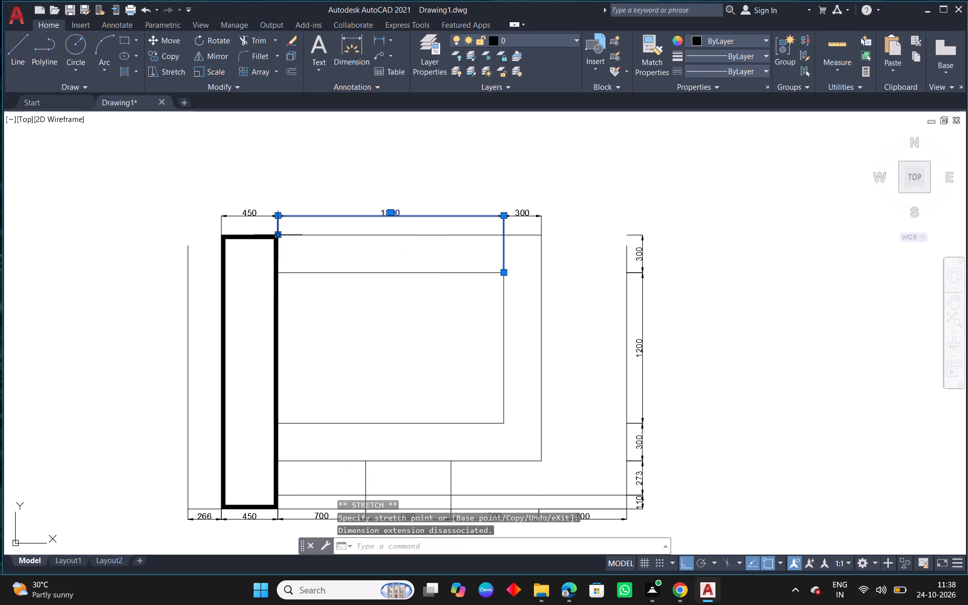
click(504, 271)
click(504, 234)
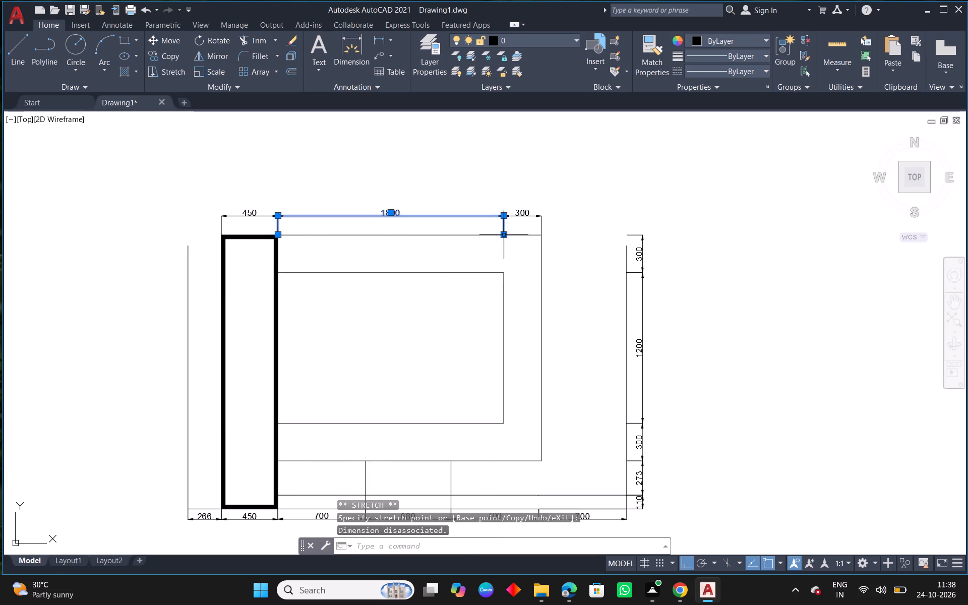
key(Escape)
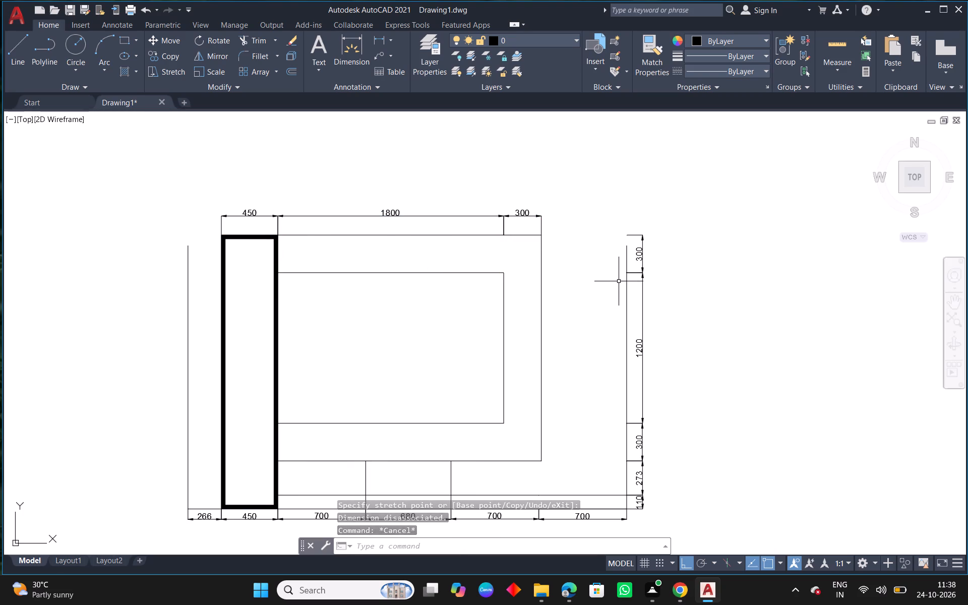
key(Escape)
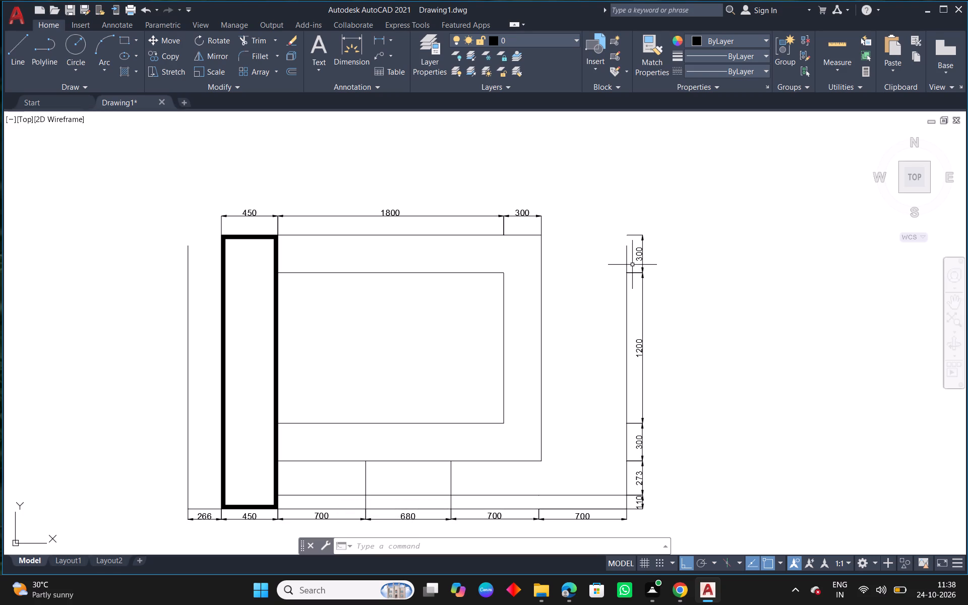
Examine the grooved panel and its callout note in the reference outer view.
middle_drag(524, 382, 517, 317)
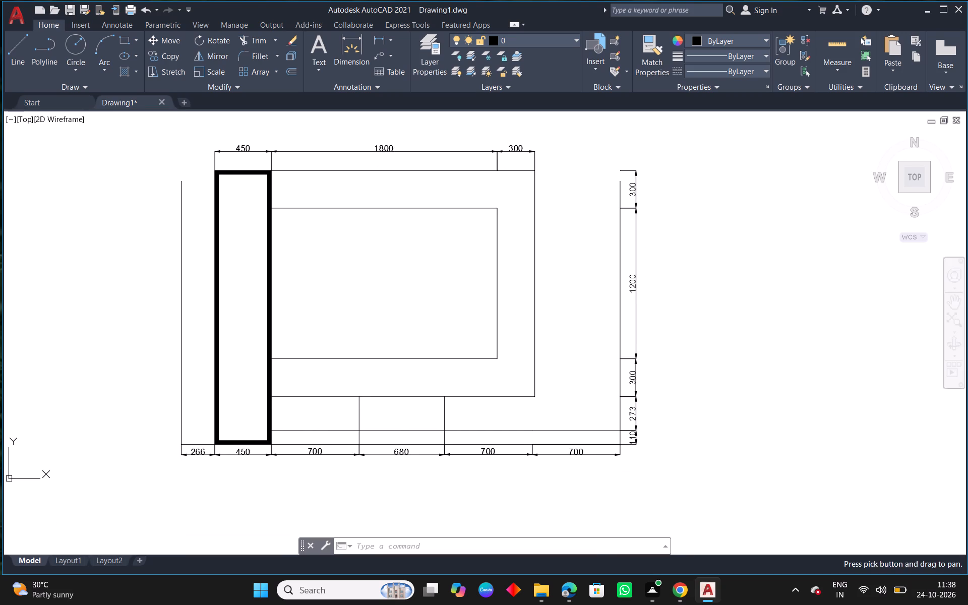
scroll(499, 323, down, 4)
middle_drag(543, 266, 474, 409)
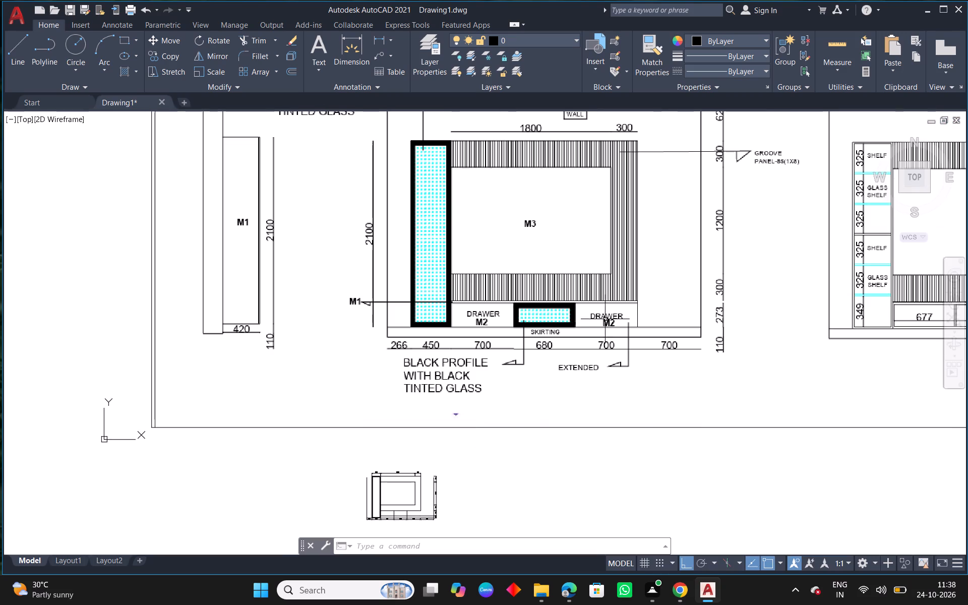
middle_drag(664, 201, 518, 298)
scroll(636, 241, up, 2)
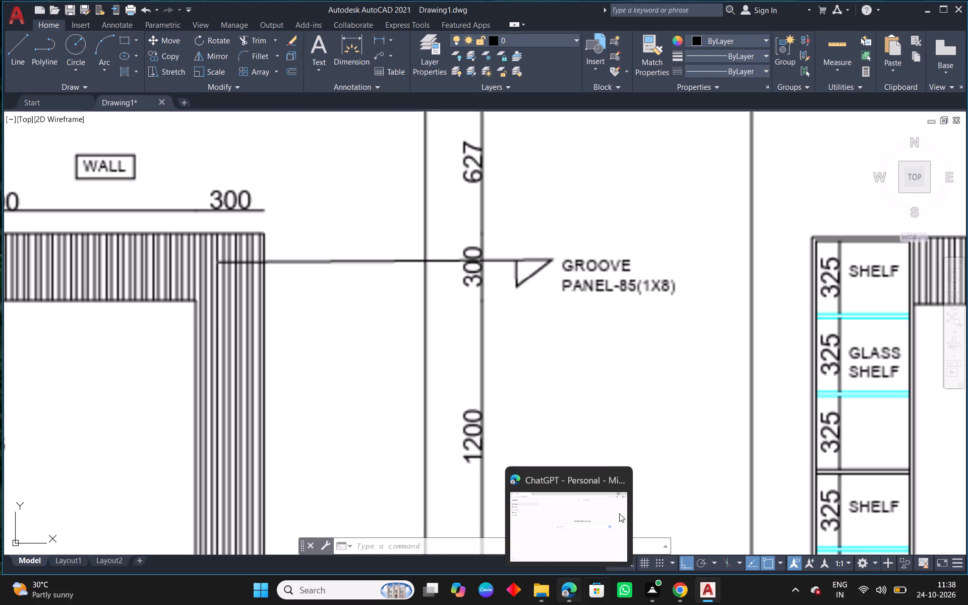
key(Escape)
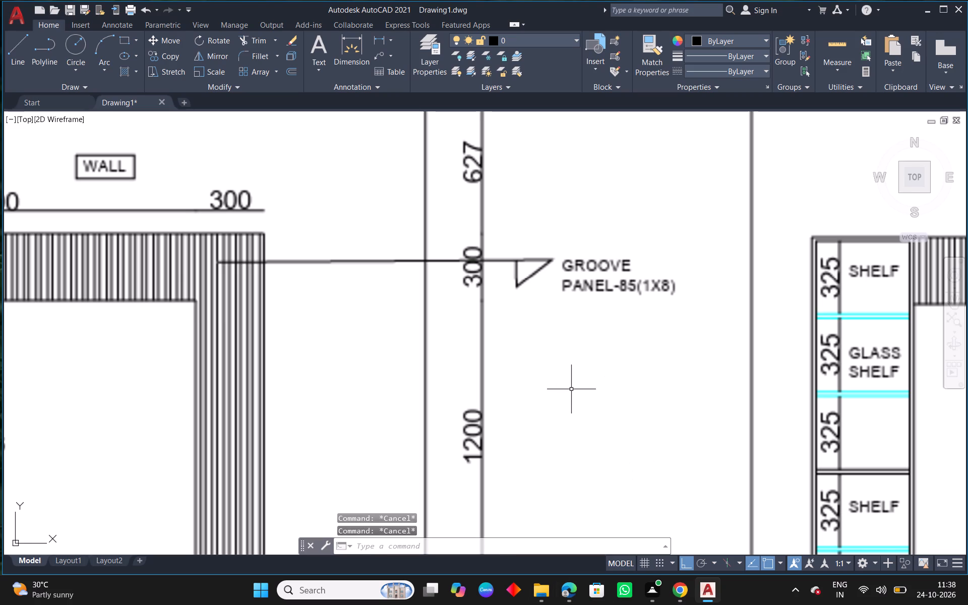
scroll(574, 397, down, 3)
middle_drag(344, 452, 422, 448)
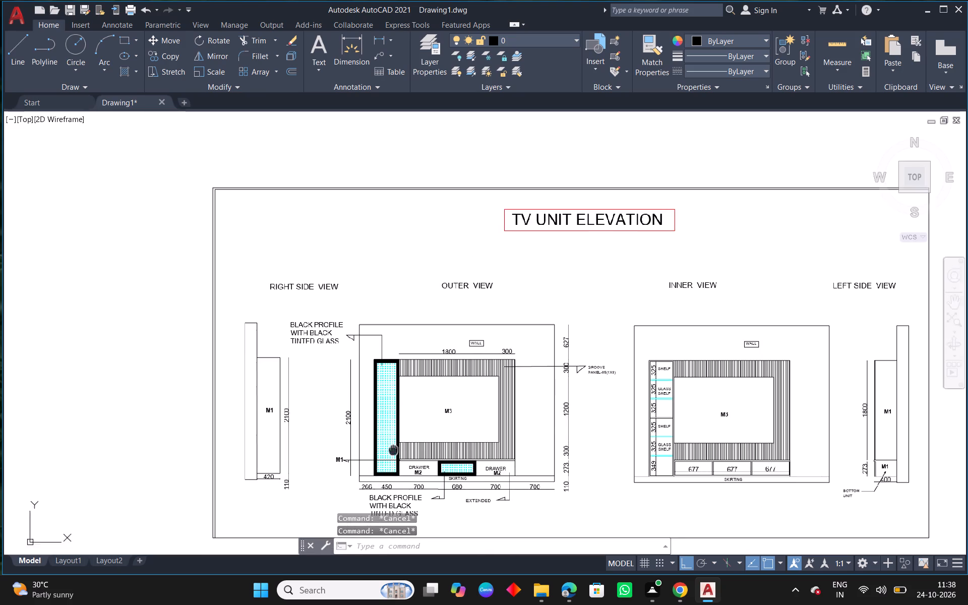
middle_drag(422, 448, 479, 436)
scroll(480, 435, down, 2)
middle_drag(530, 474, 524, 365)
scroll(479, 372, up, 7)
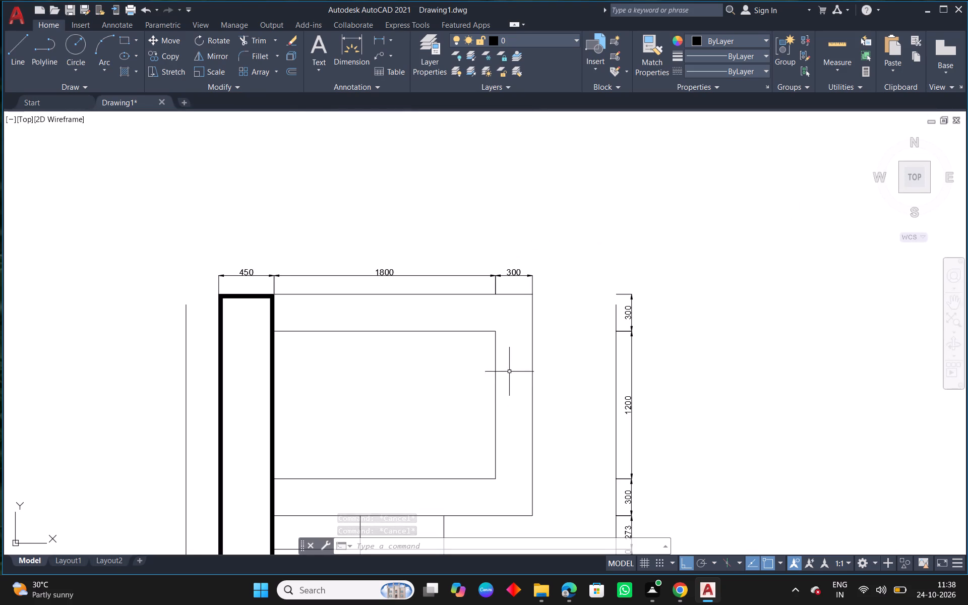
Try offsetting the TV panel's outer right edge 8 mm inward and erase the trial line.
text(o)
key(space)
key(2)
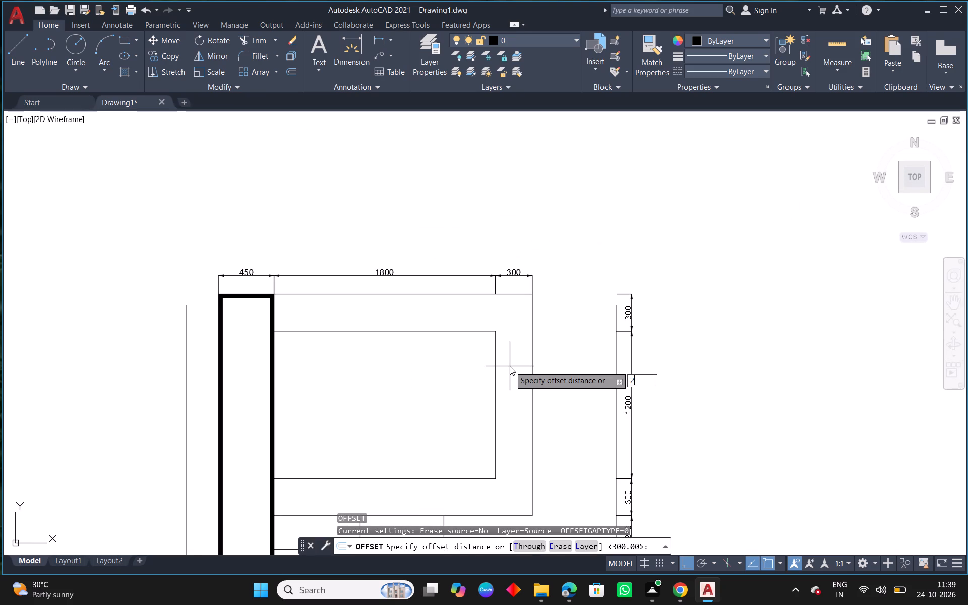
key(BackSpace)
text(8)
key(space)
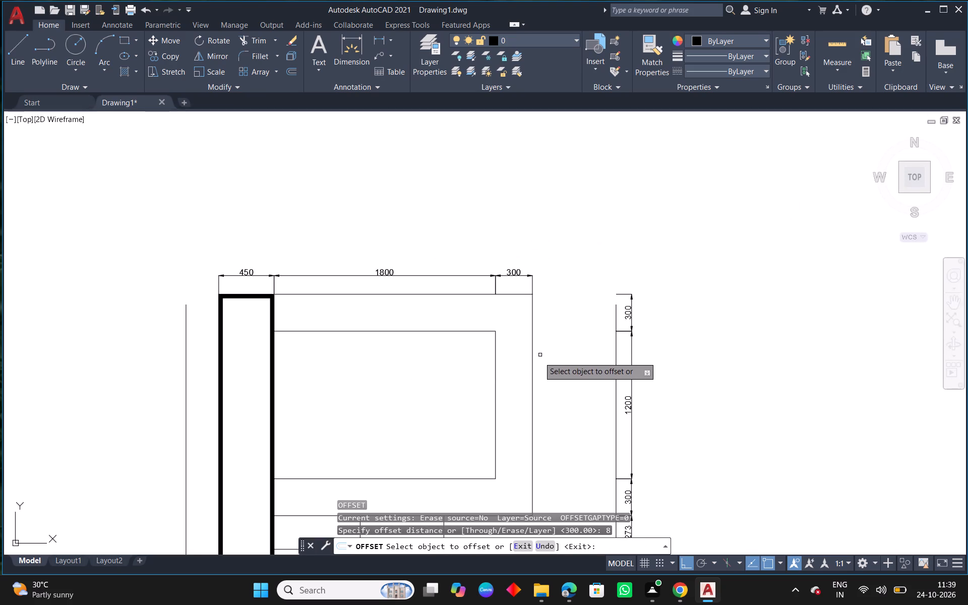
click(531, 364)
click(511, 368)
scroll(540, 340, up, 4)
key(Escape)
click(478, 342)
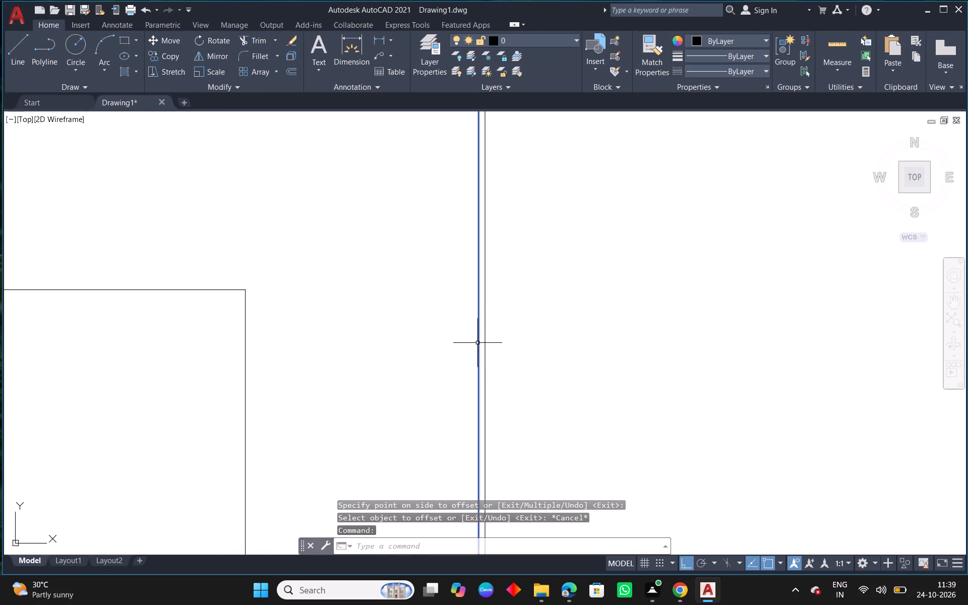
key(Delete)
Offset the TV panel's outer right edge 20 mm inward as the first groove line of the right strip.
scroll(505, 353, down, 7)
middle_drag(579, 409, 577, 389)
key(Escape)
text(o 20)
key(Return)
scroll(458, 365, down, 4)
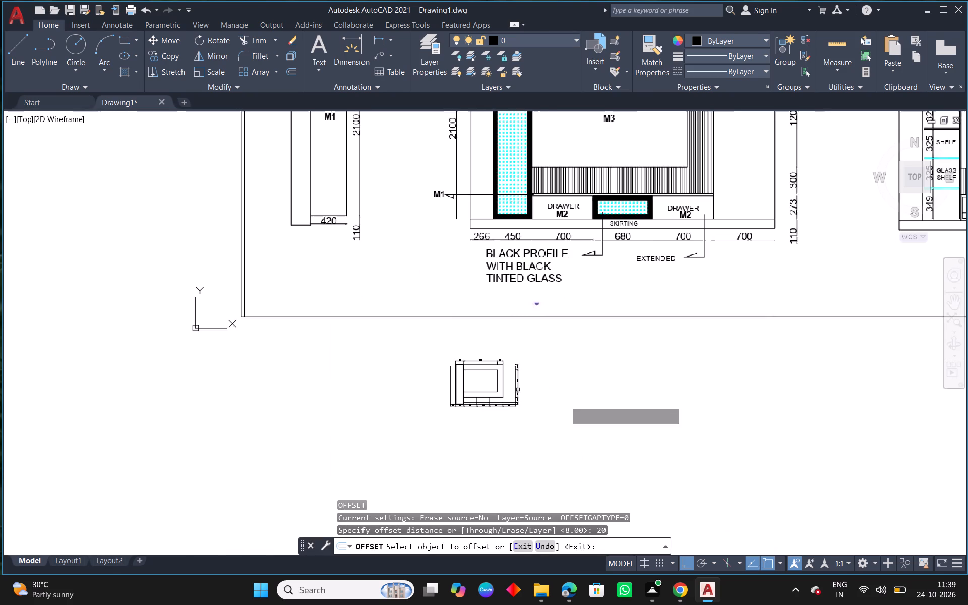
middle_drag(576, 272, 495, 462)
middle_drag(497, 444, 560, 172)
scroll(502, 264, up, 1)
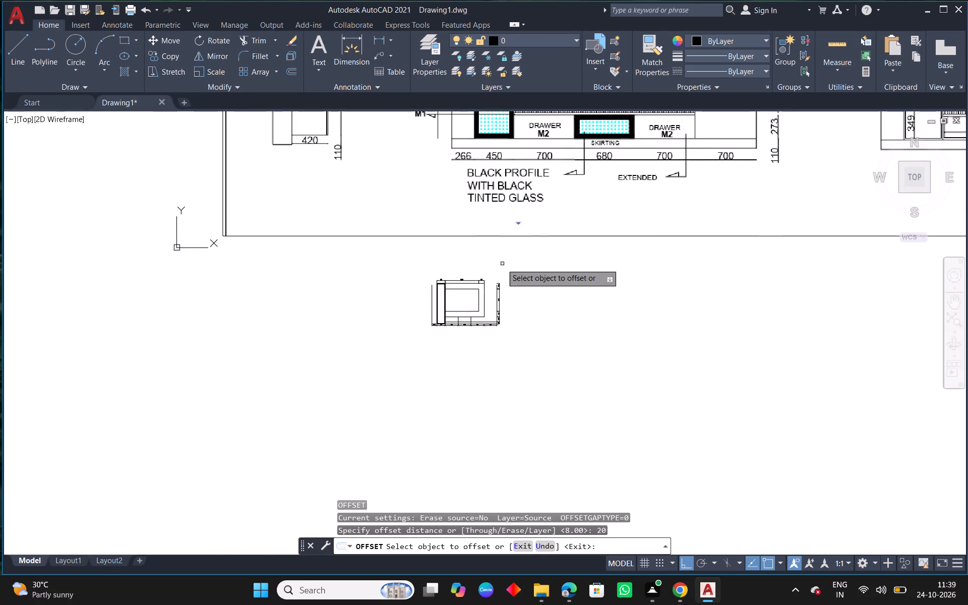
scroll(502, 264, up, 2)
middle_drag(442, 361, 521, 291)
scroll(509, 299, up, 1)
click(540, 298)
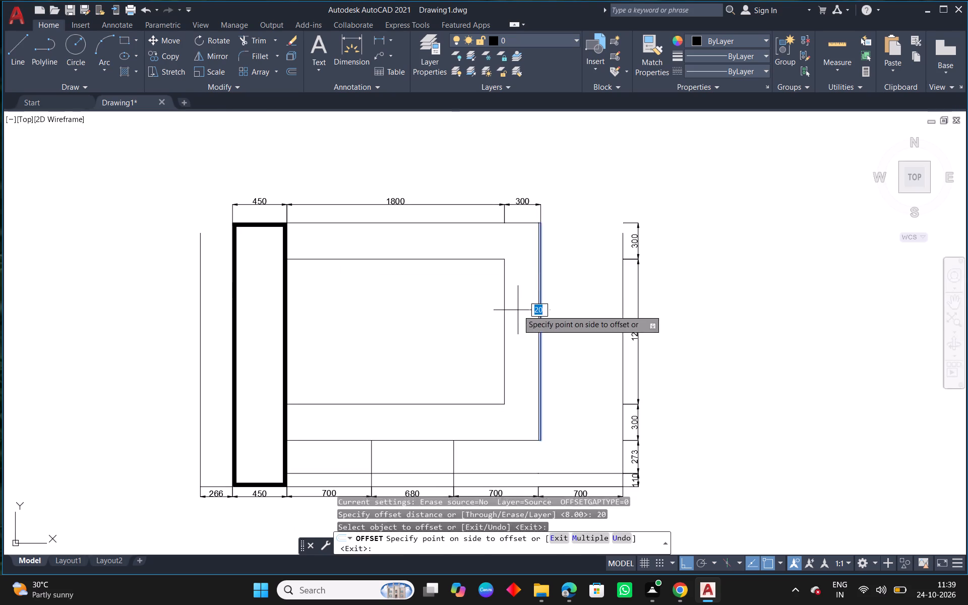
click(518, 310)
Offset six more vertical groove lines at 20 mm spacing, each from the previous one toward the inner TV rectangle.
scroll(531, 305, up, 2)
click(548, 295)
click(514, 306)
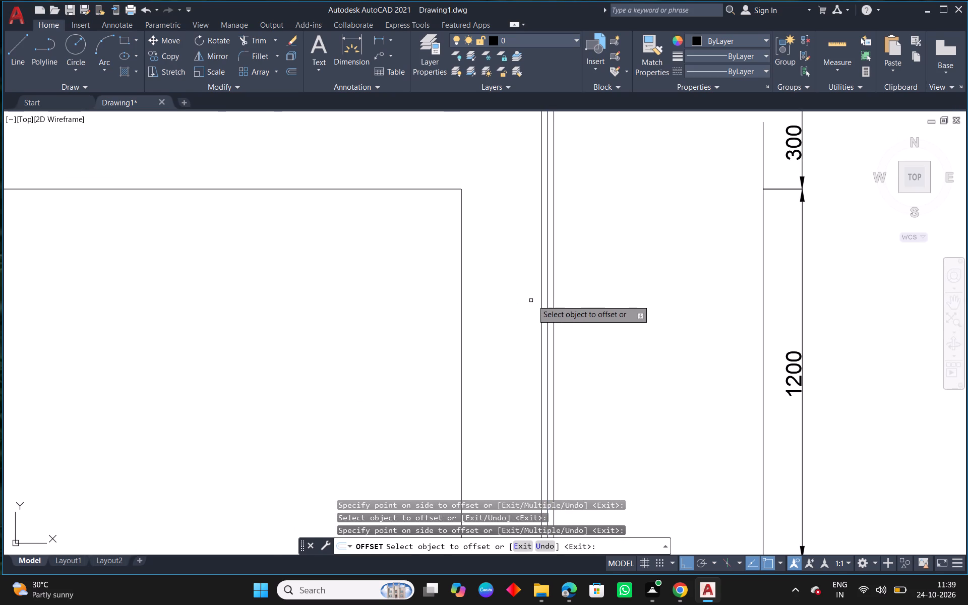
click(542, 296)
click(511, 306)
click(535, 299)
click(503, 304)
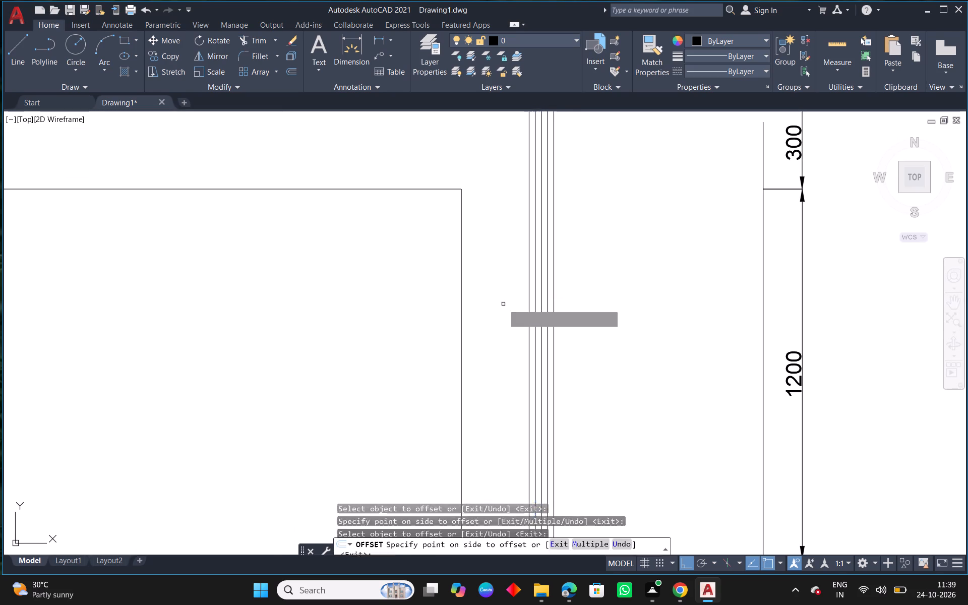
click(529, 300)
click(511, 305)
click(526, 301)
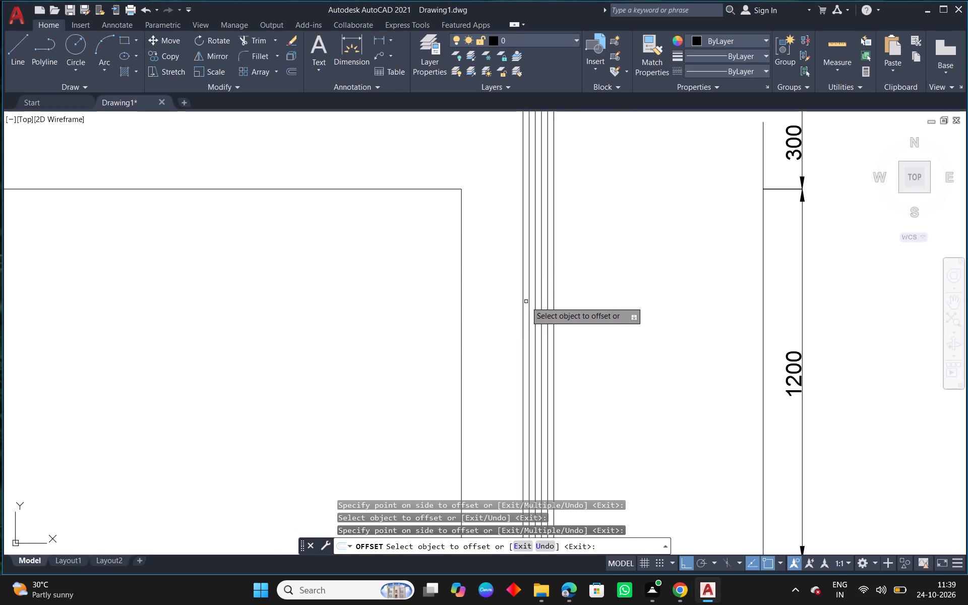
click(523, 304)
click(492, 308)
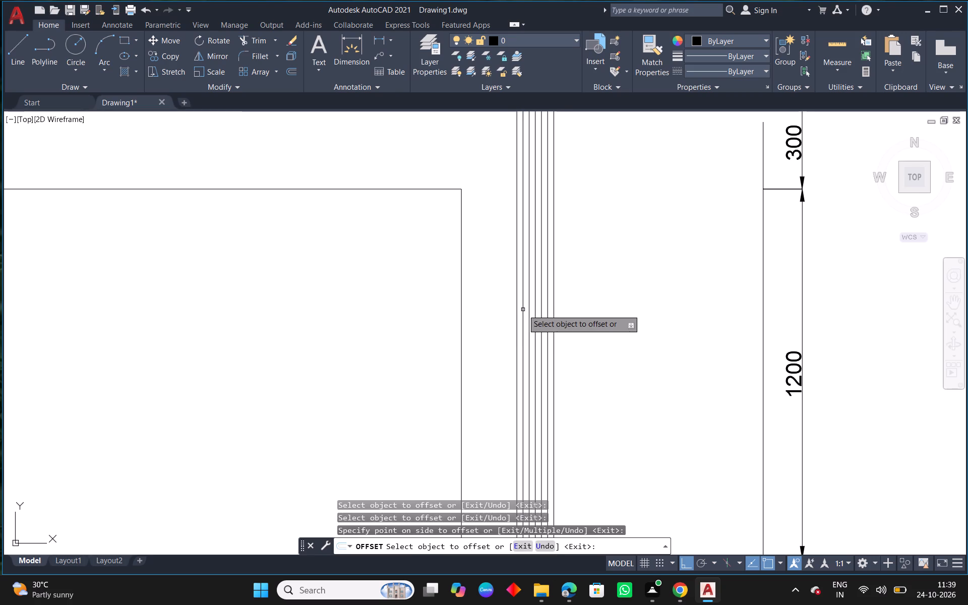
click(516, 312)
click(498, 316)
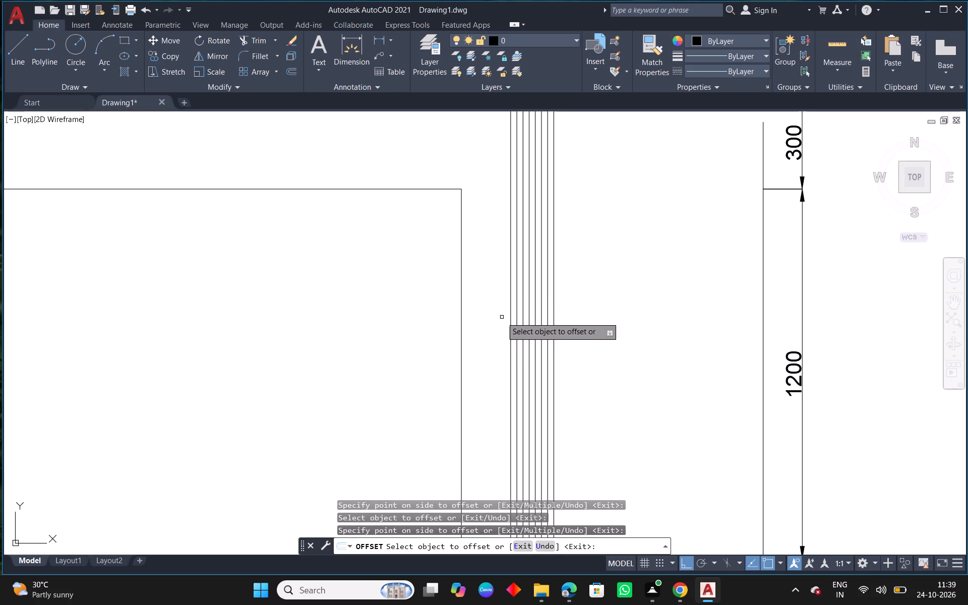
Offset another seven groove lines at 20 mm spacing to fill the right strip up to the inner TV rectangle.
click(509, 316)
click(478, 321)
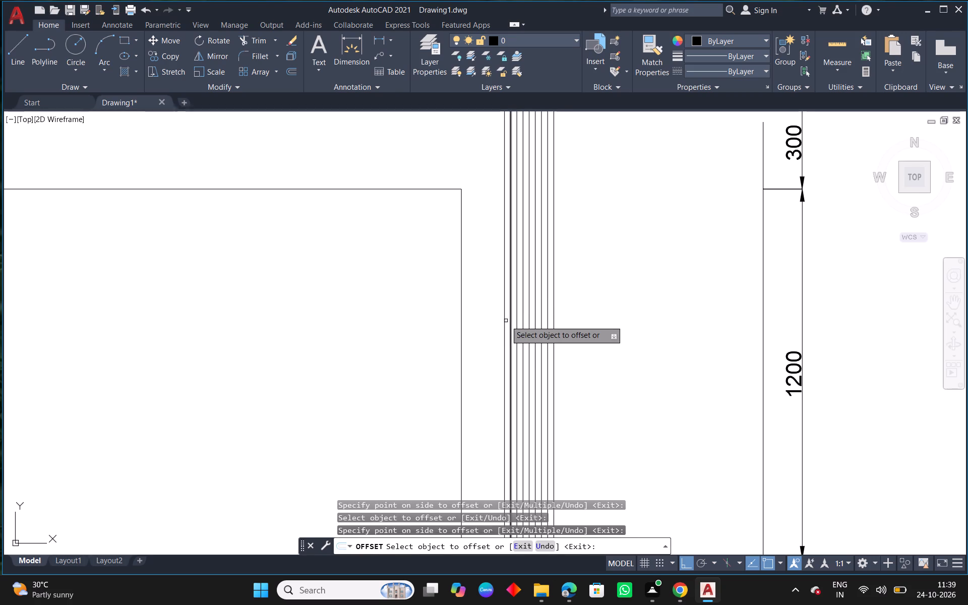
click(504, 321)
click(488, 325)
click(499, 322)
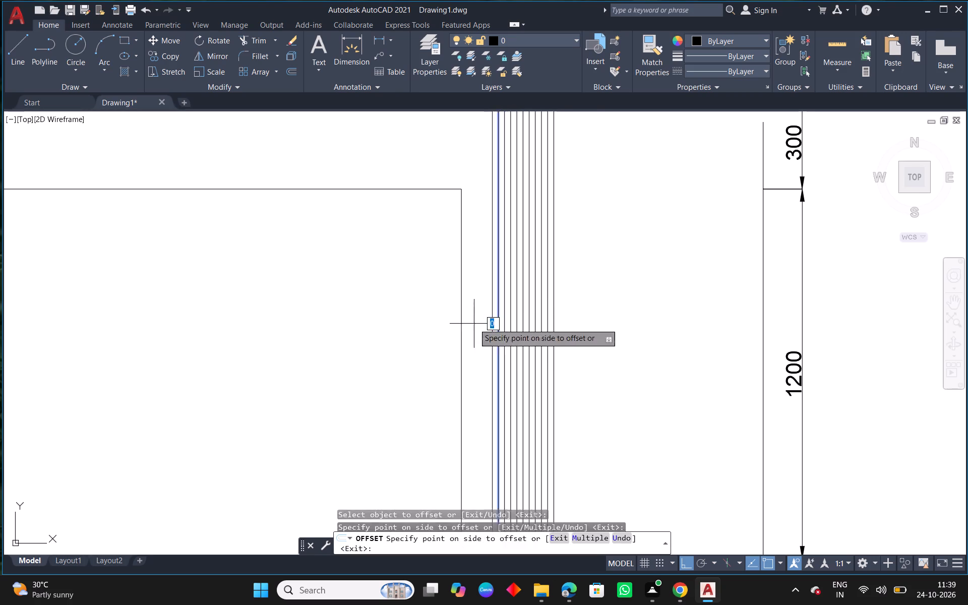
click(474, 324)
click(494, 322)
click(475, 325)
drag(487, 324, 481, 324)
click(471, 327)
click(481, 324)
click(467, 327)
click(475, 325)
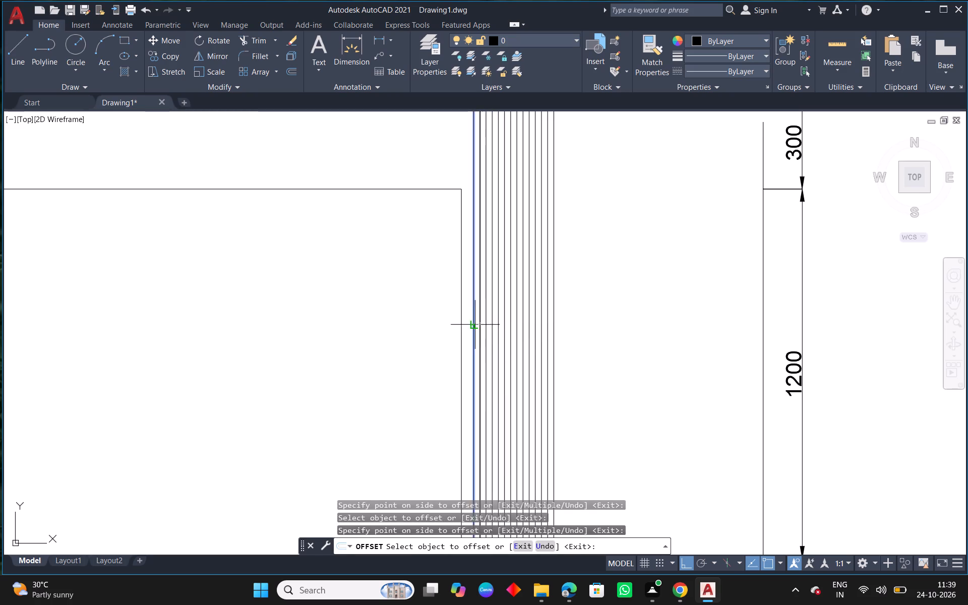
click(466, 329)
scroll(457, 287, down, 4)
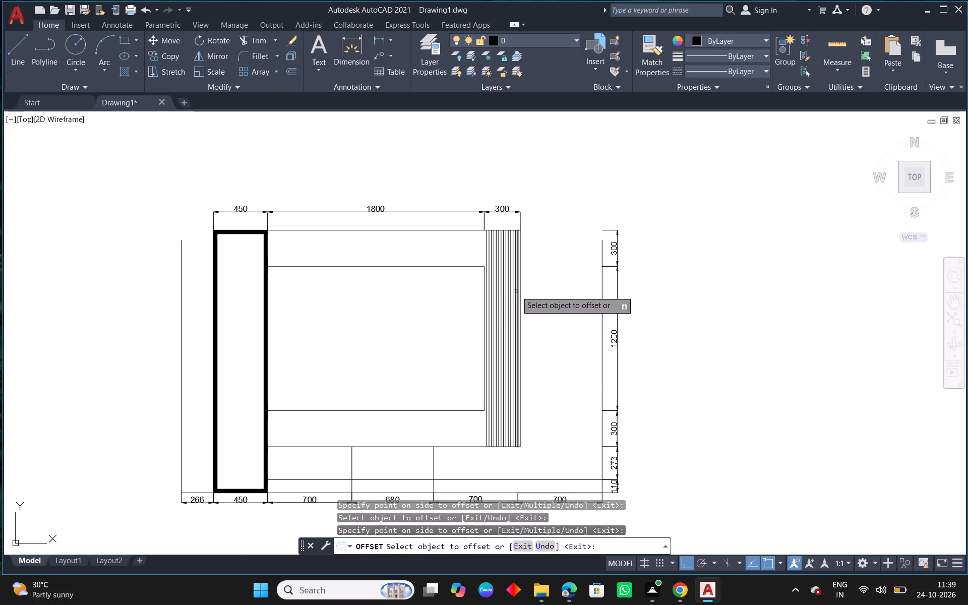
middle_drag(476, 431, 520, 386)
scroll(521, 385, up, 1)
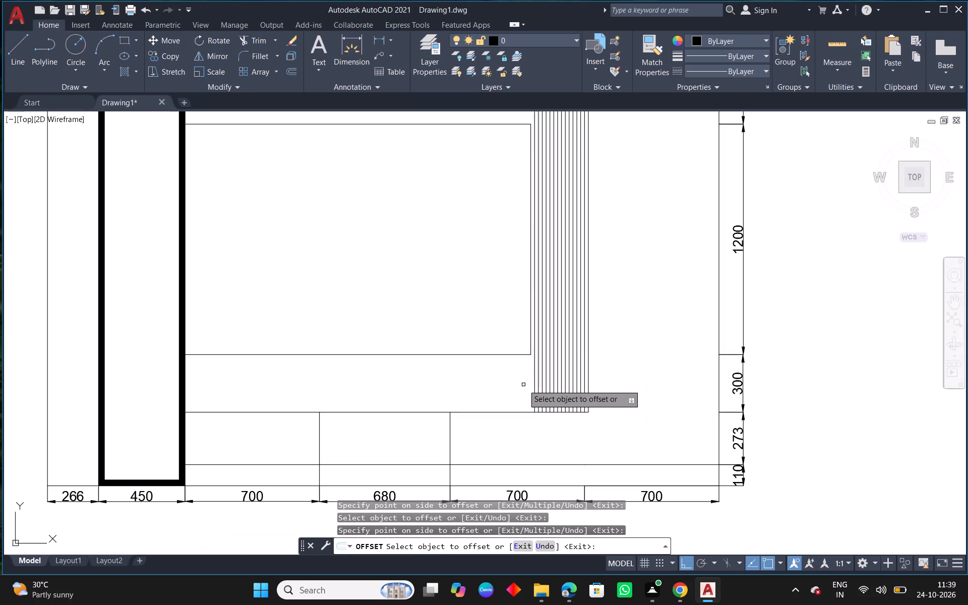
key(Escape)
Draw a vertical line from the inner TV rectangle's bottom-right corner down to the panel's bottom line.
text(l)
key(space)
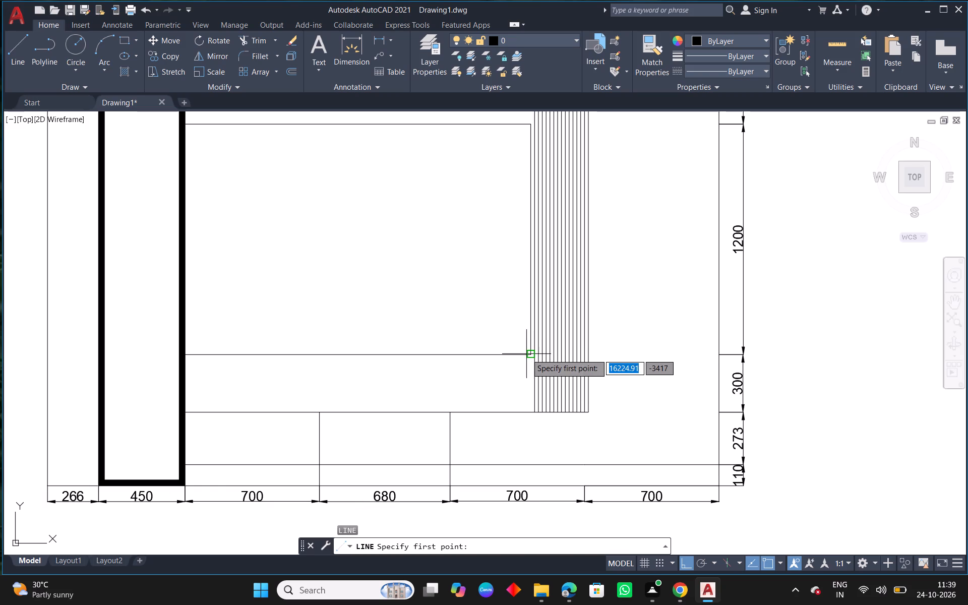
click(528, 354)
click(530, 413)
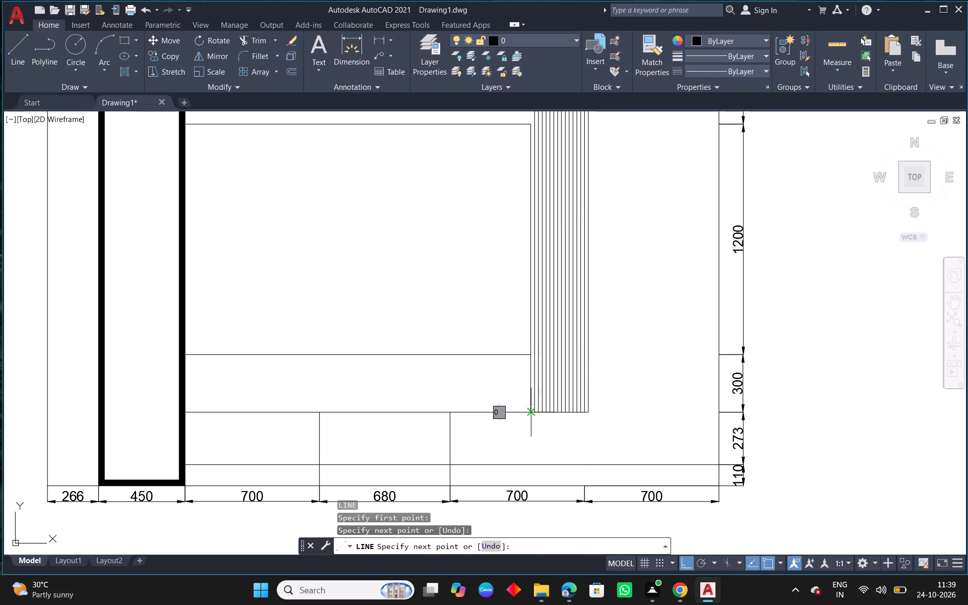
key(Escape)
Draw a vertical line from the inner TV rectangle's top-right corner up to the panel's top line.
middle_drag(489, 291, 446, 439)
right_click(425, 262)
click(474, 275)
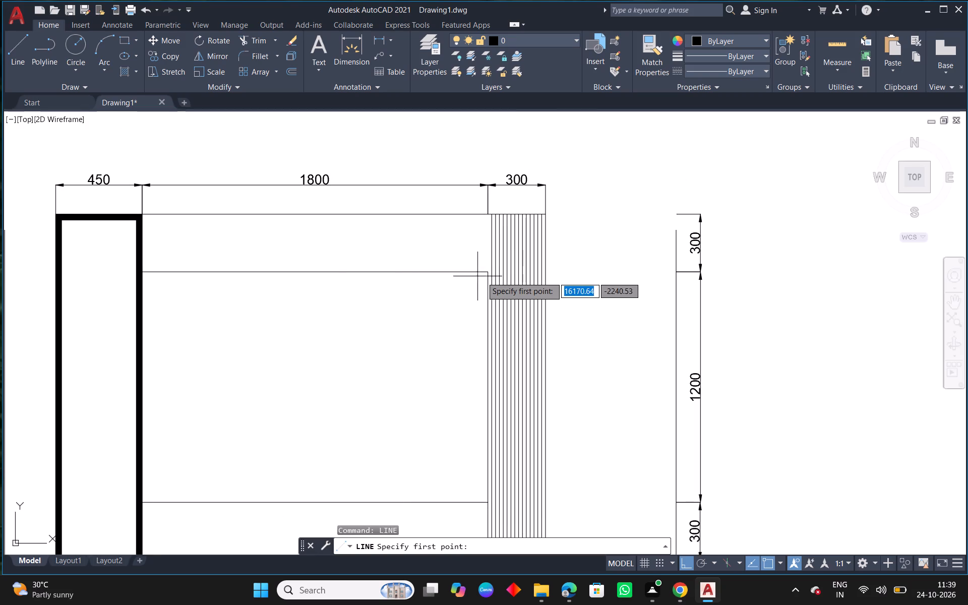
click(487, 273)
click(490, 212)
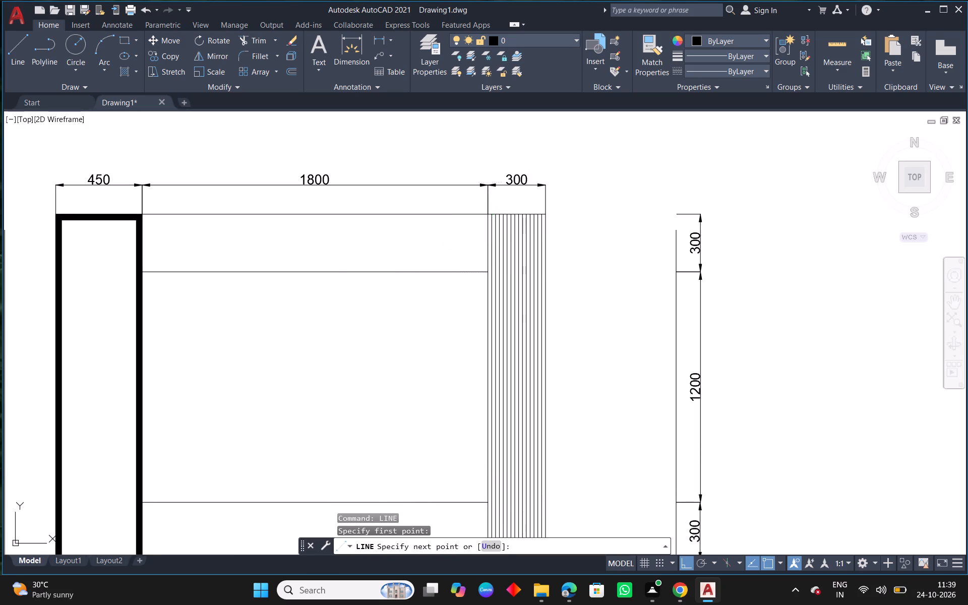
key(Escape)
Offset five groove lines at 20 mm spacing across the top strip, from the new upper vertical line toward the tall unit.
text(o)
key(space)
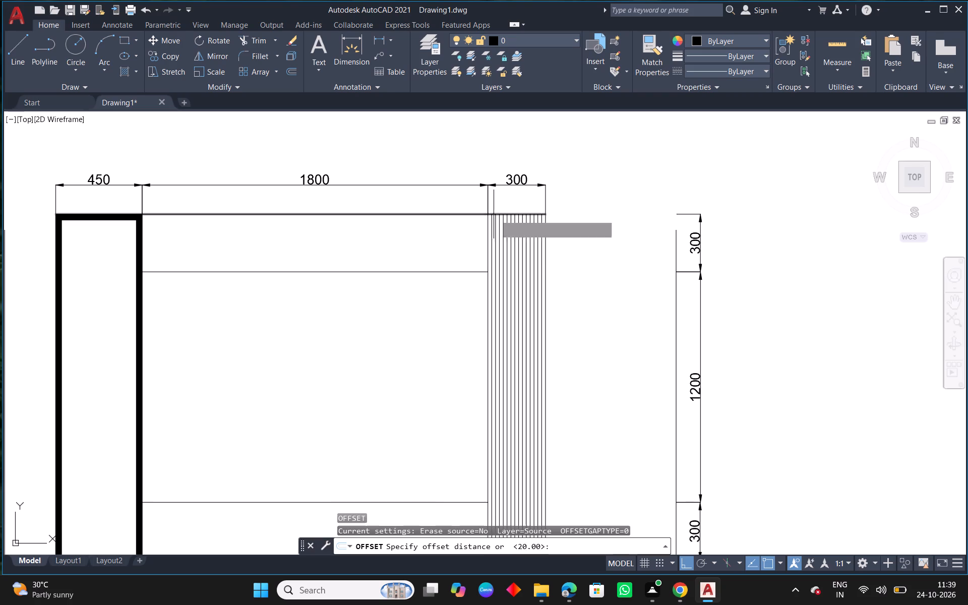
key(space)
drag(488, 246, 478, 248)
click(453, 252)
click(482, 248)
click(458, 251)
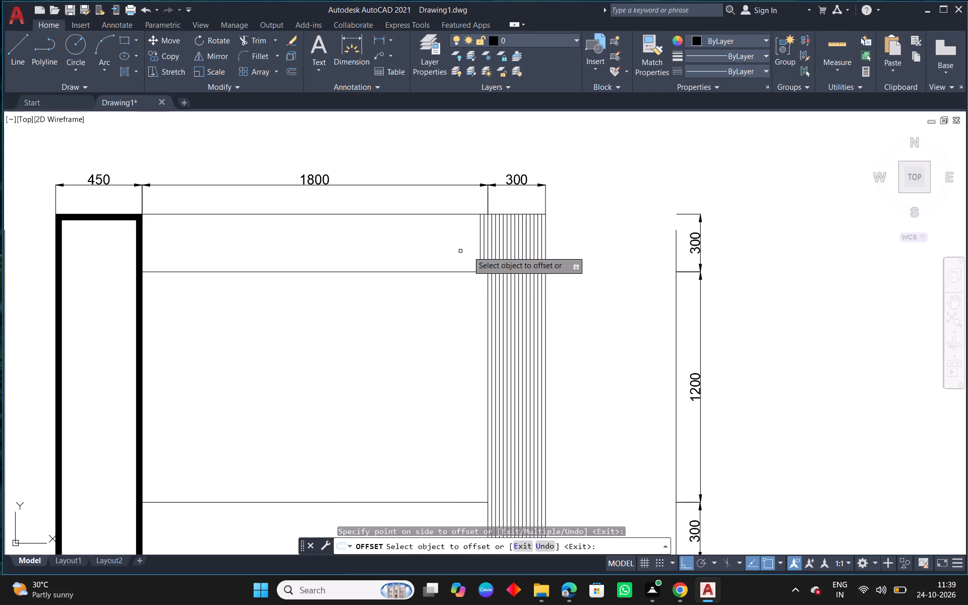
click(480, 247)
click(458, 250)
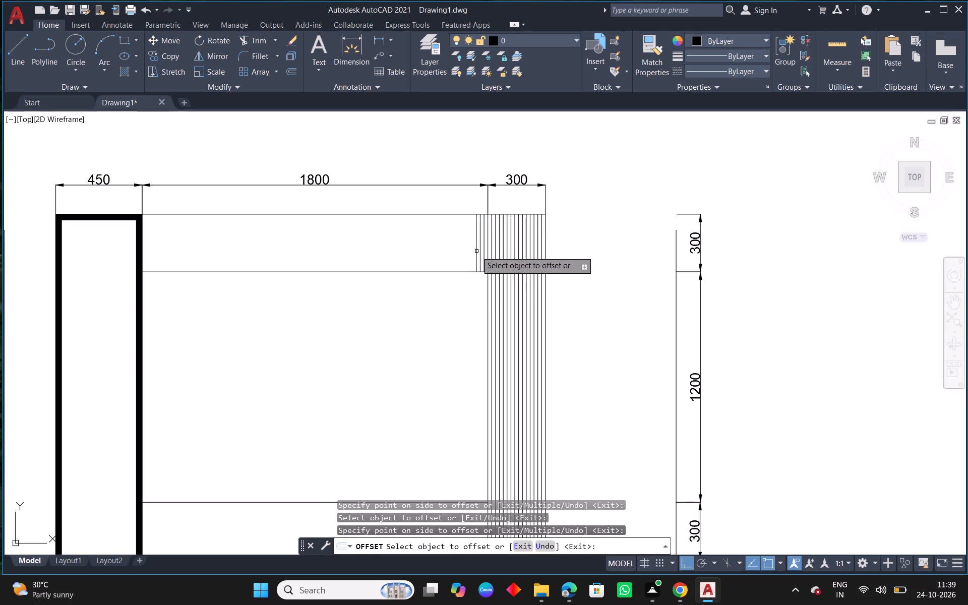
click(476, 251)
click(459, 252)
click(474, 253)
click(462, 253)
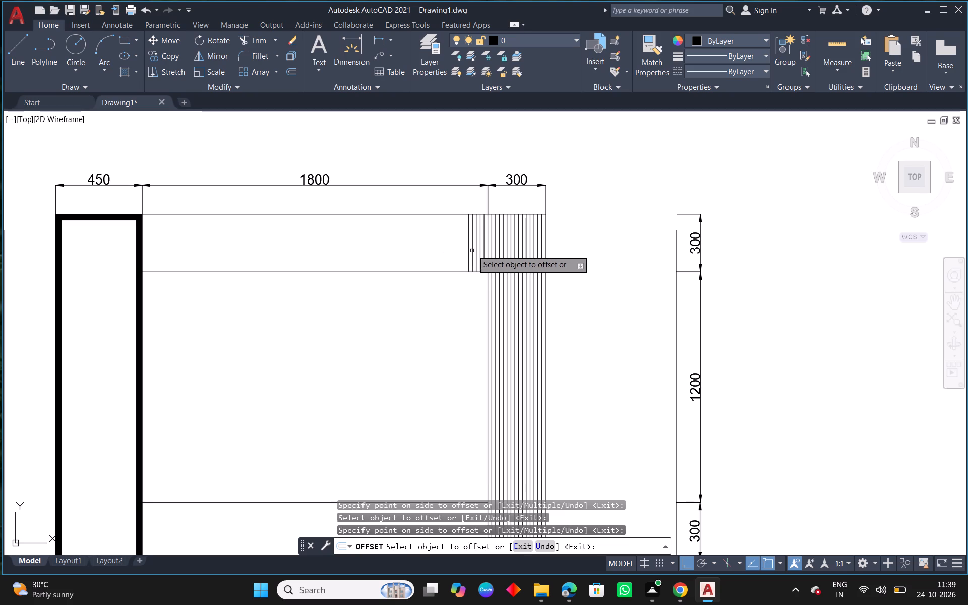
Offset six more top-strip groove lines at 20 mm spacing, each from the previous one toward the tall unit.
click(468, 250)
click(453, 254)
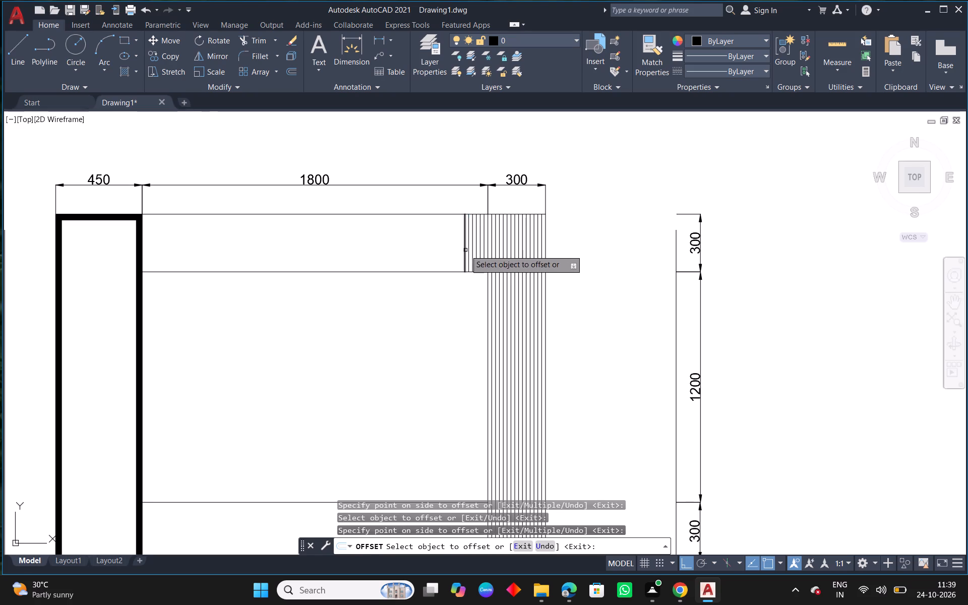
click(465, 250)
click(451, 252)
click(461, 250)
click(440, 252)
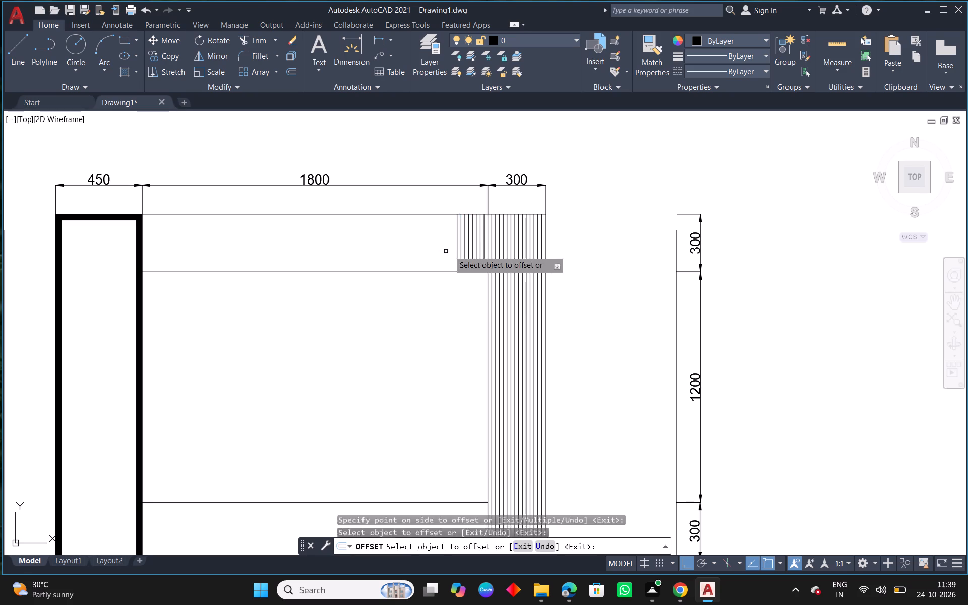
click(457, 248)
click(441, 251)
click(453, 250)
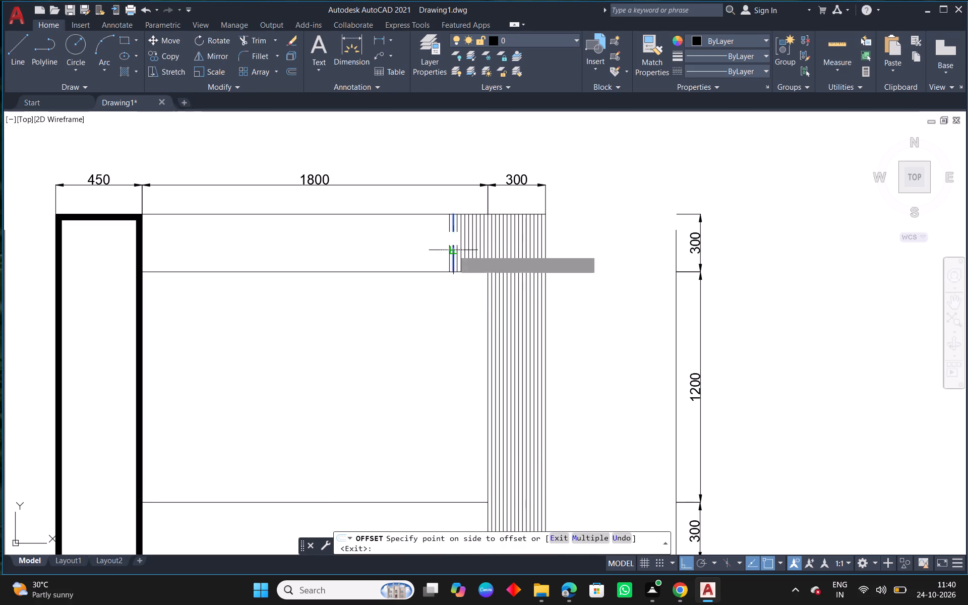
click(440, 253)
click(449, 249)
click(434, 252)
Offset another six groove lines at 20 mm spacing in the top strip, continuing toward the tall unit.
click(446, 250)
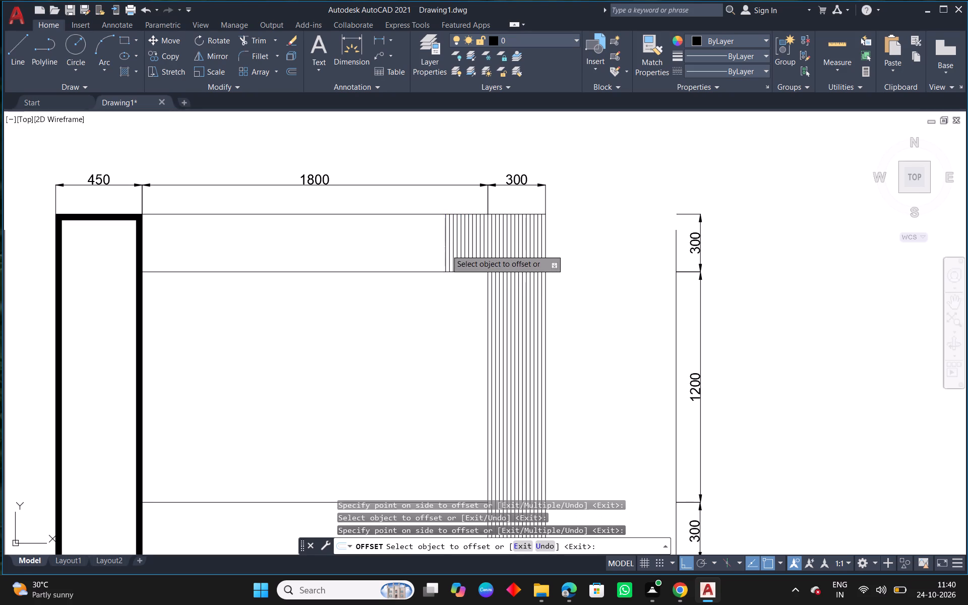
click(428, 250)
drag(443, 249, 436, 250)
click(427, 251)
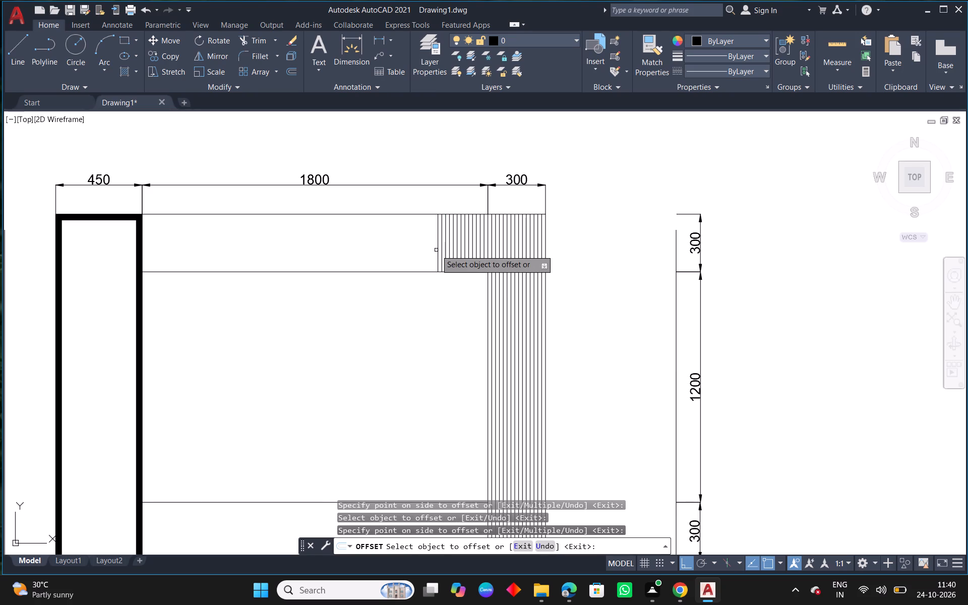
click(439, 250)
click(419, 254)
click(434, 250)
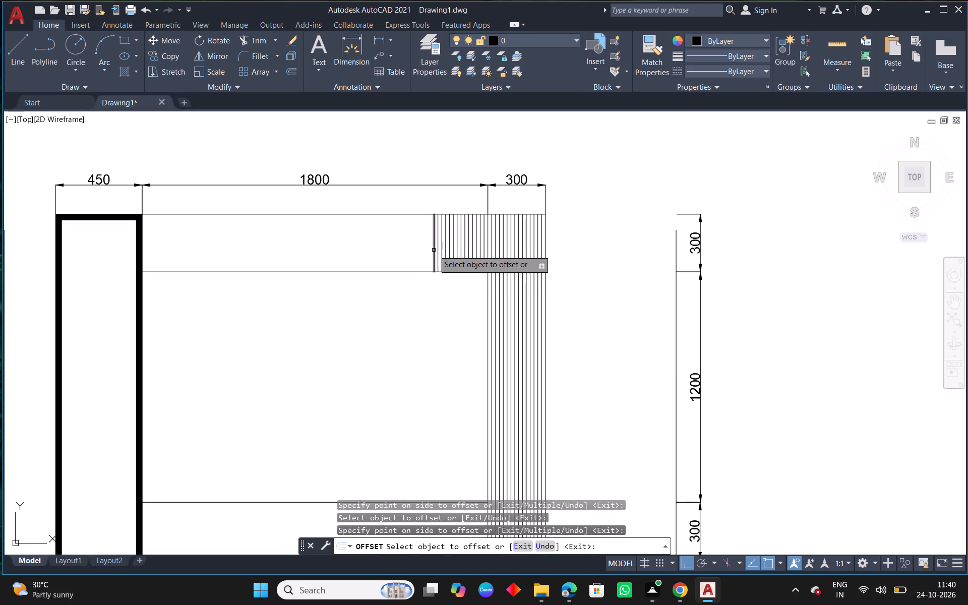
click(421, 253)
click(430, 250)
click(410, 253)
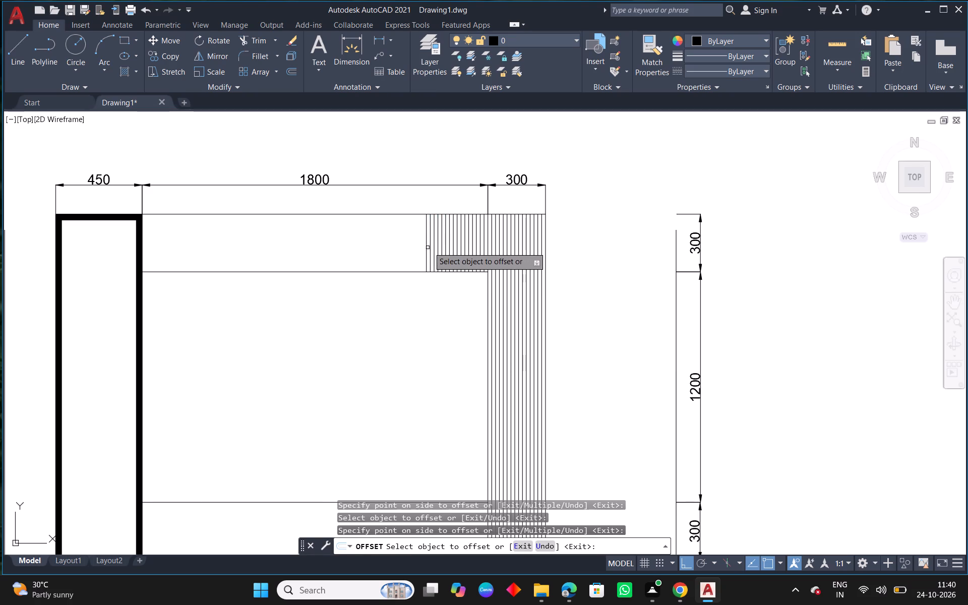
click(427, 247)
click(410, 252)
Continue the top strip with five more groove lines offset 20 mm apart toward the tall unit.
click(422, 249)
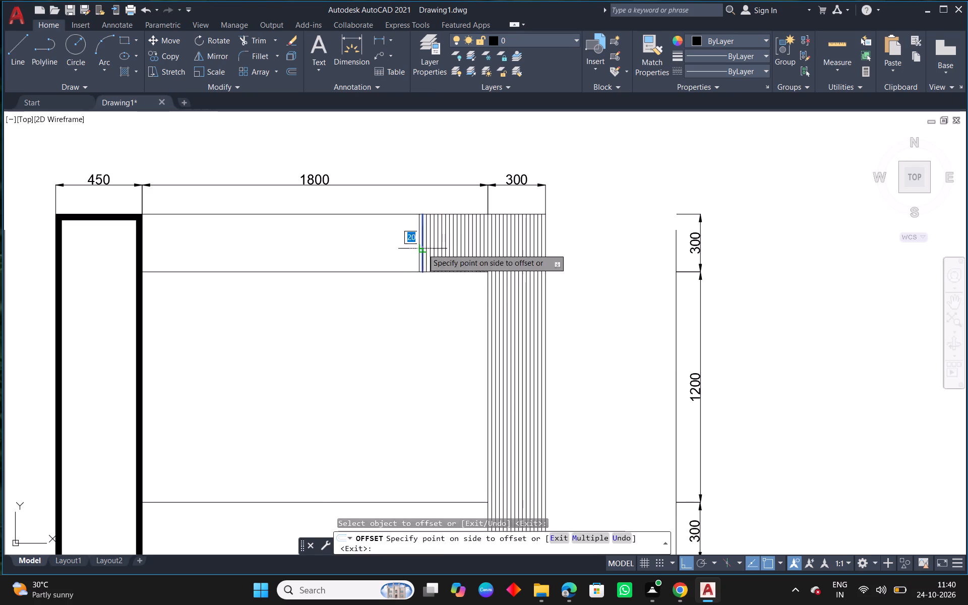
click(408, 249)
click(416, 249)
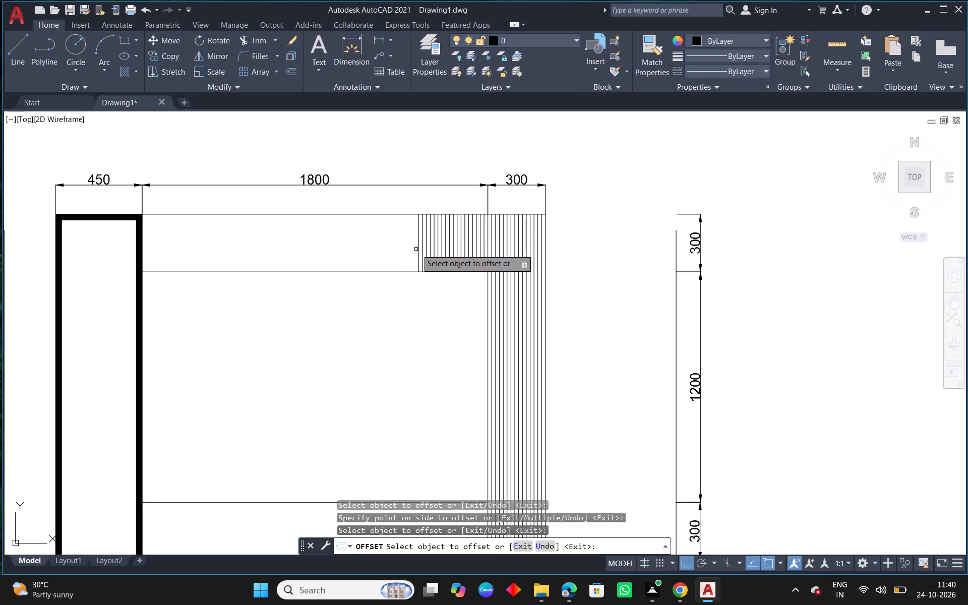
click(418, 249)
click(403, 252)
click(414, 250)
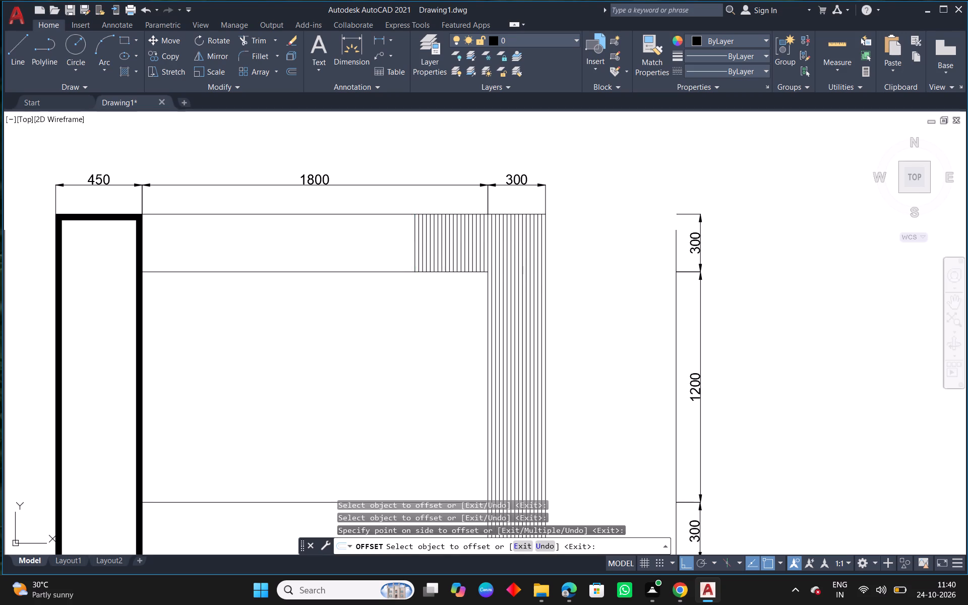
click(400, 252)
click(410, 250)
click(391, 254)
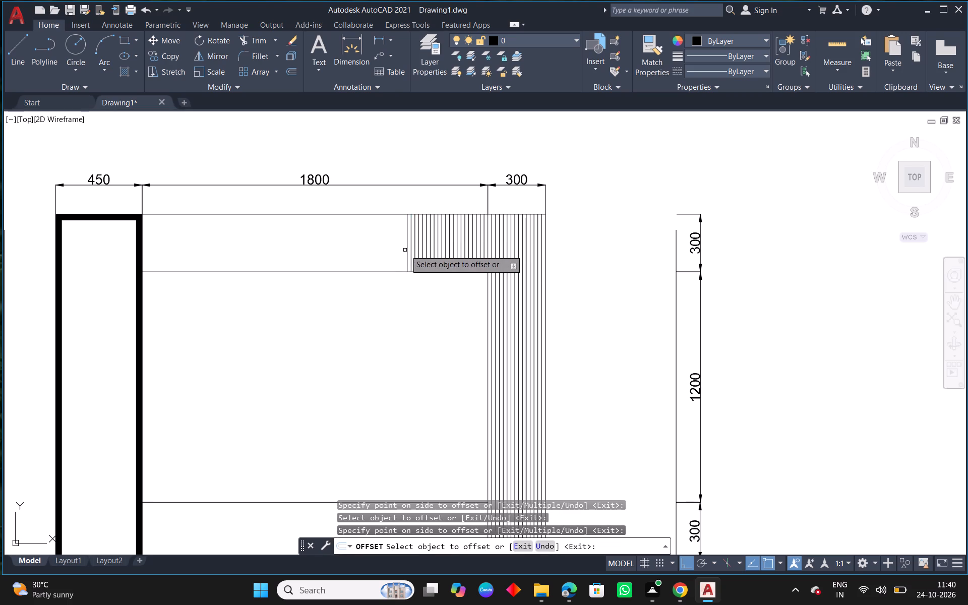
click(405, 250)
click(383, 253)
Add five further groove lines to the top strip, each offset 20 mm from the previous one toward the tall unit.
click(403, 251)
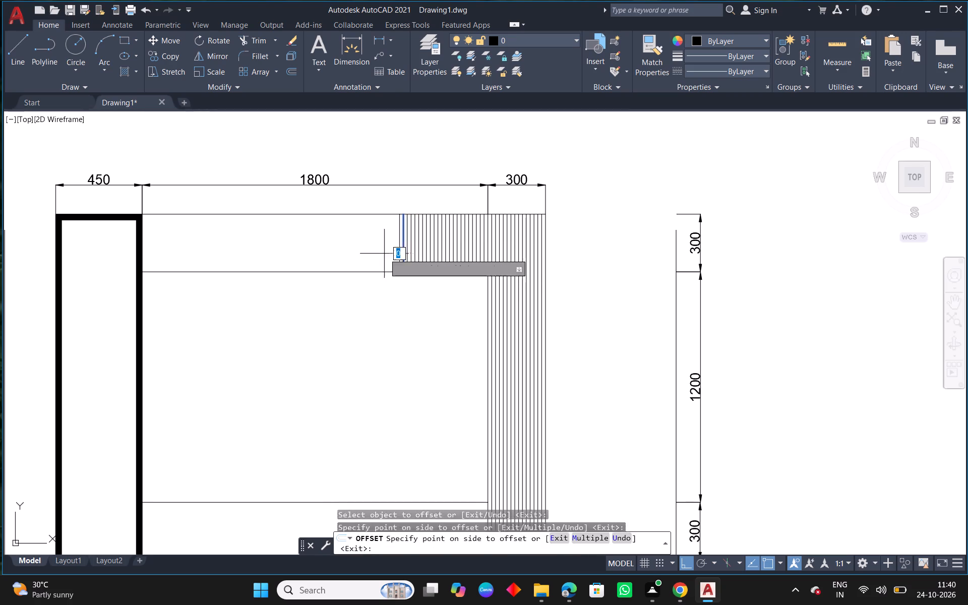
click(384, 254)
click(399, 255)
click(377, 256)
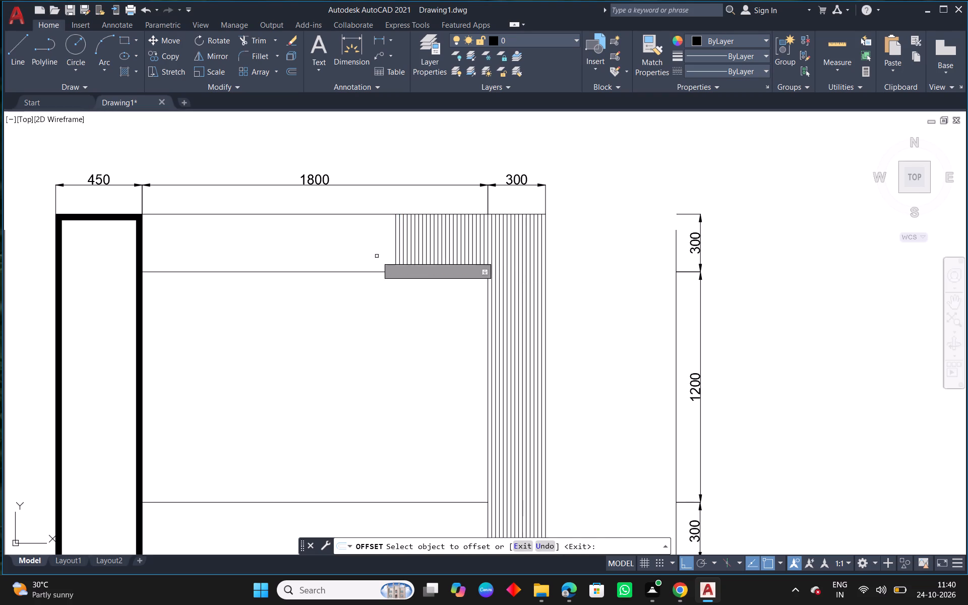
click(395, 253)
click(376, 256)
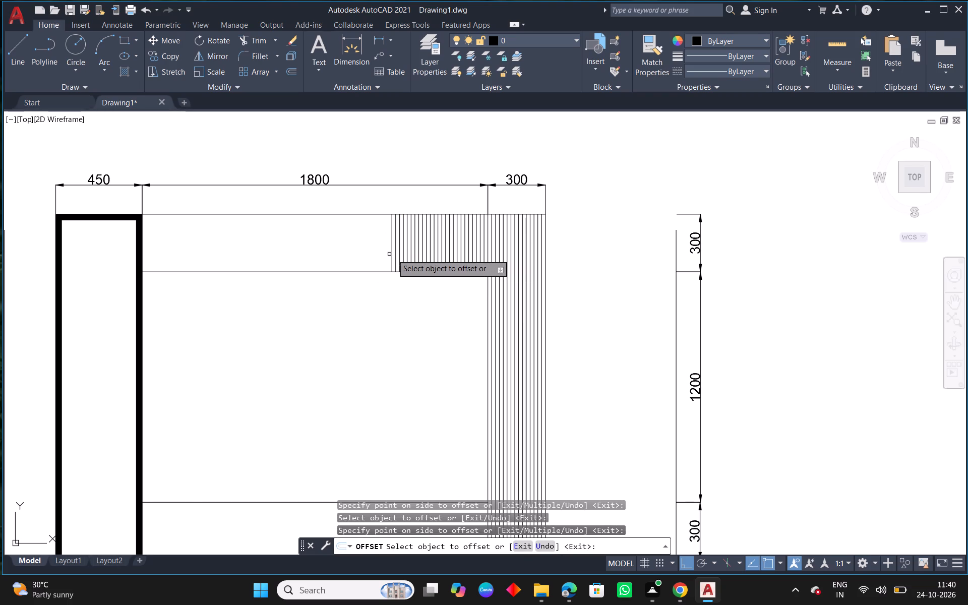
click(393, 255)
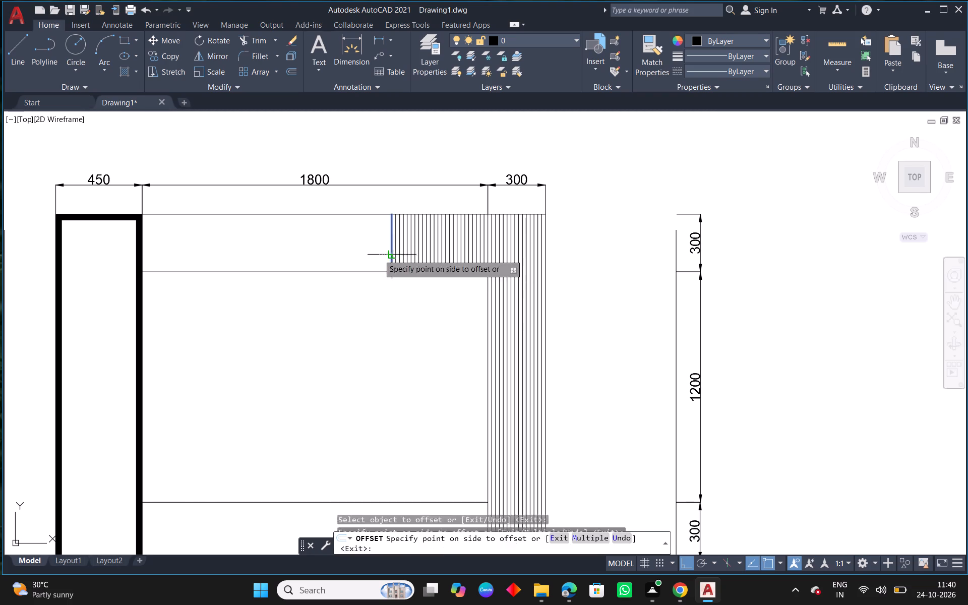
click(375, 256)
click(387, 255)
click(374, 257)
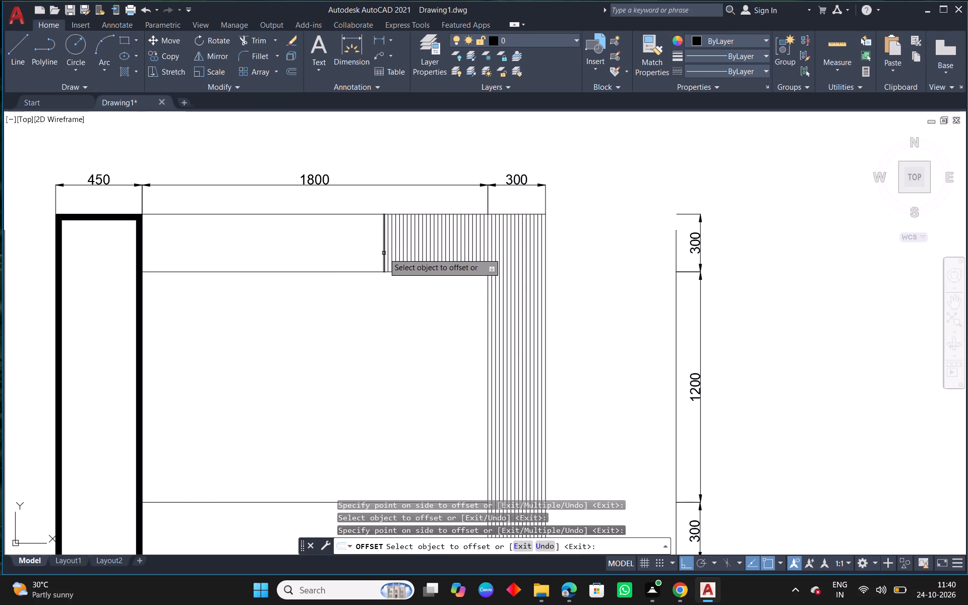
Offset a last five groove lines at 20 mm spacing in the top strip and finish the Offset command.
click(384, 253)
click(370, 255)
click(380, 255)
click(362, 257)
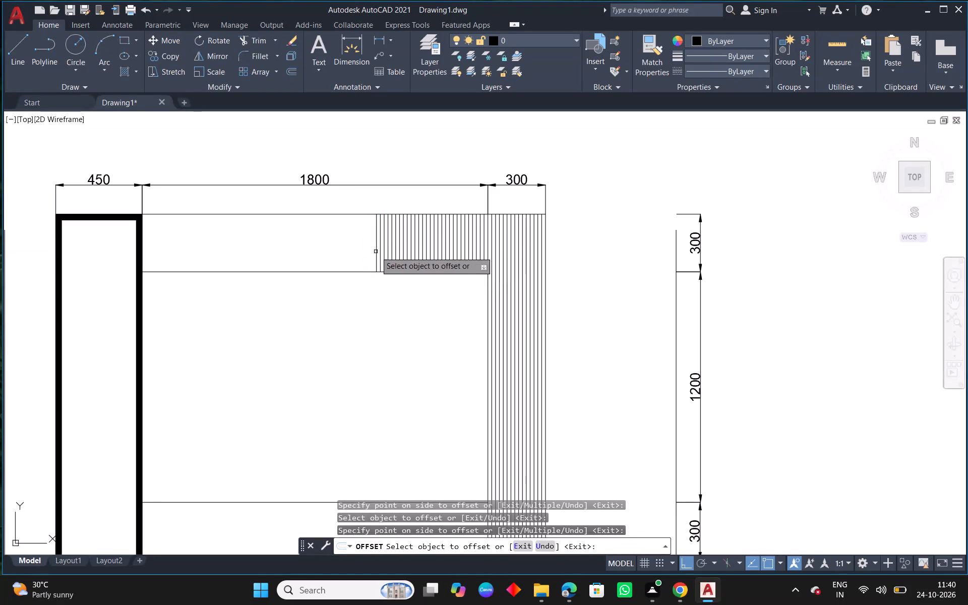
click(376, 252)
click(358, 252)
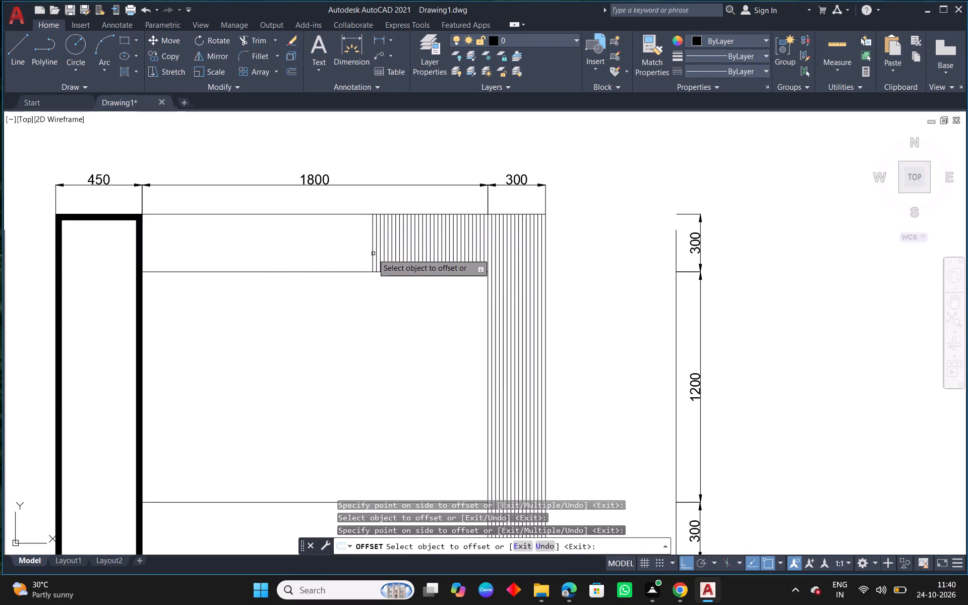
click(373, 254)
click(352, 256)
click(369, 253)
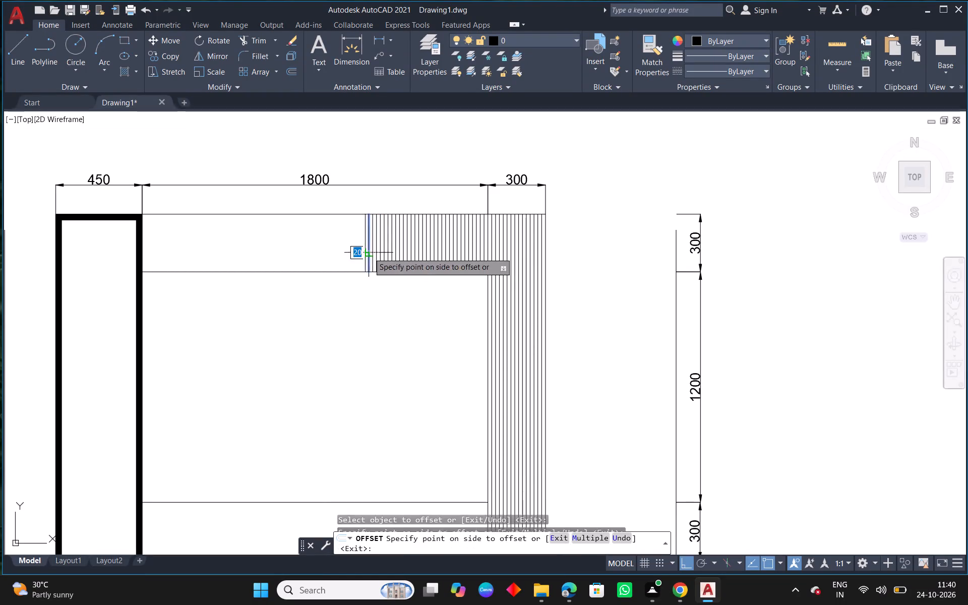
click(343, 256)
right_click(324, 233)
click(357, 239)
Copy the 32 top-strip groove lines twice toward the tall unit, end to end, placing the second copy 1240 mm from the base point.
scroll(438, 250, up, 2)
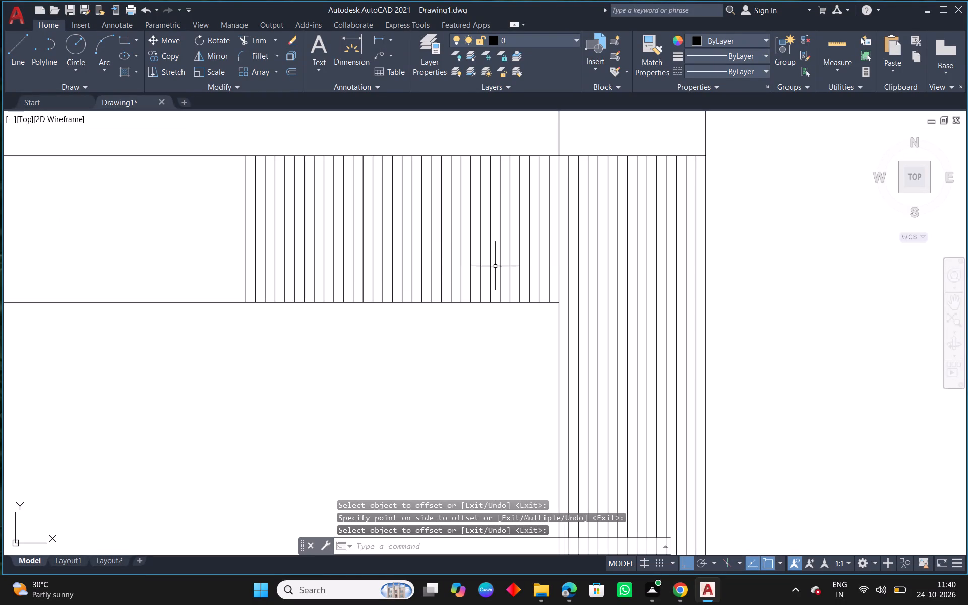
click(554, 267)
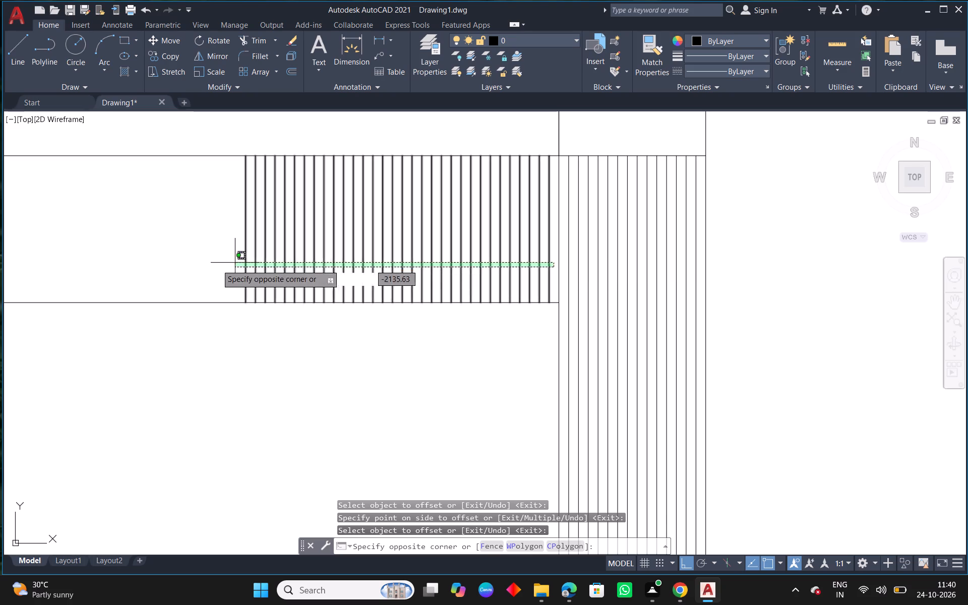
click(213, 265)
key(x)
key(BackSpace)
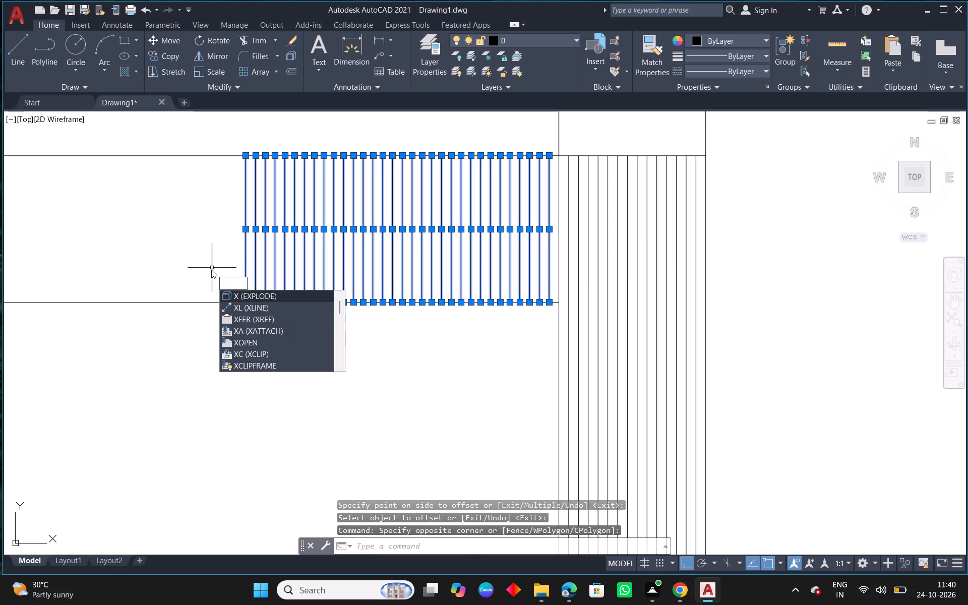
text(co)
key(space)
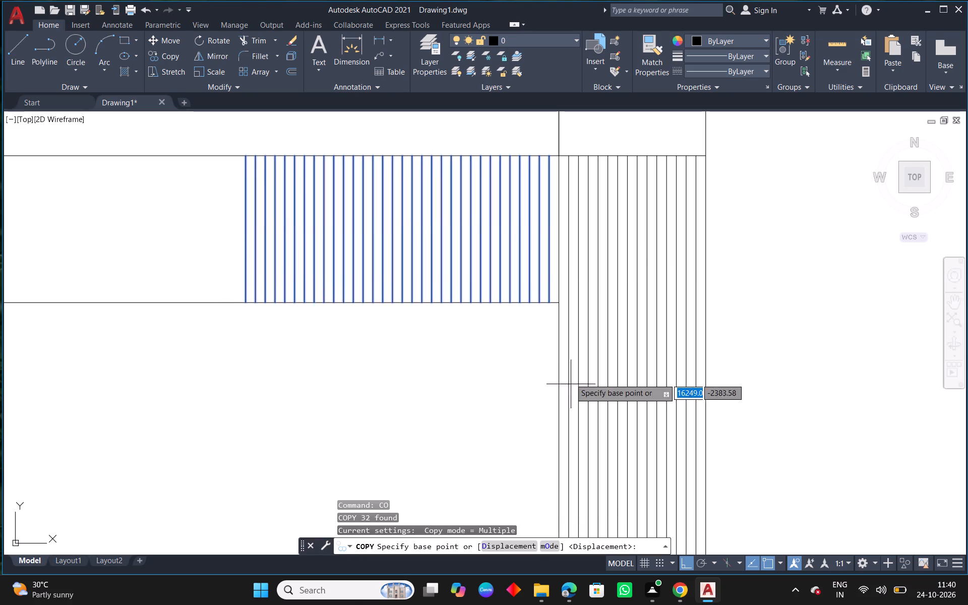
scroll(547, 359, down, 1)
click(548, 324)
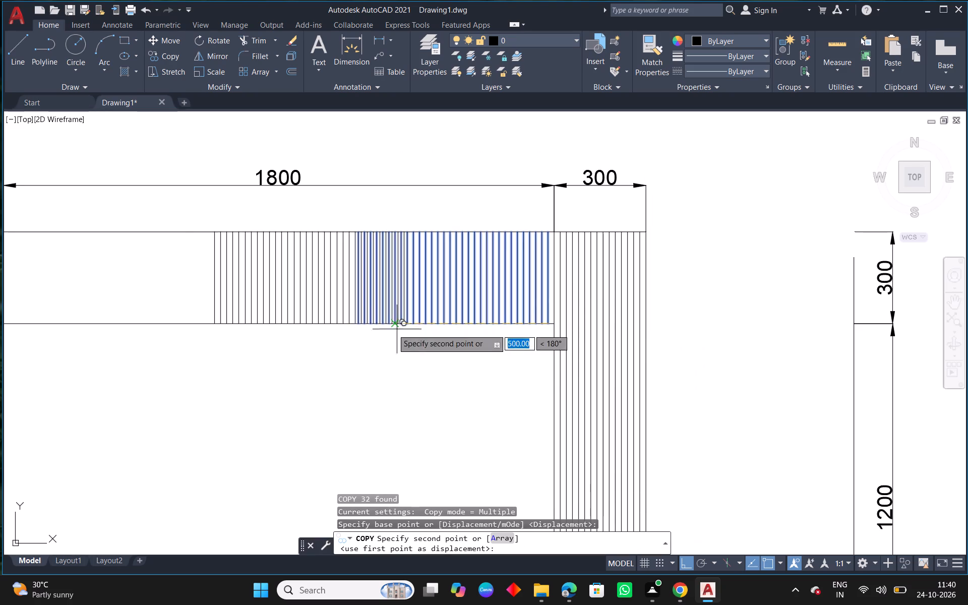
click(357, 325)
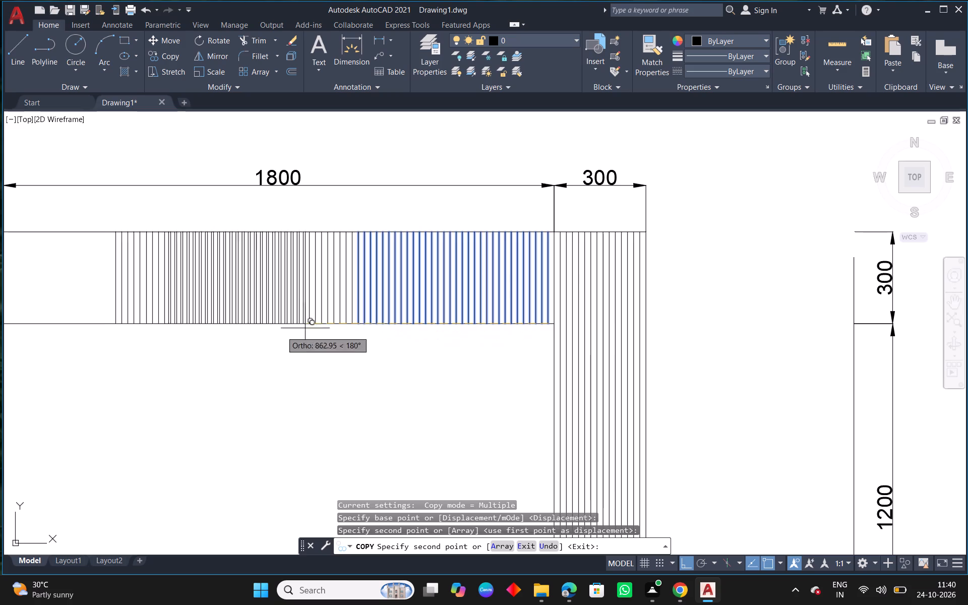
middle_drag(269, 332, 474, 337)
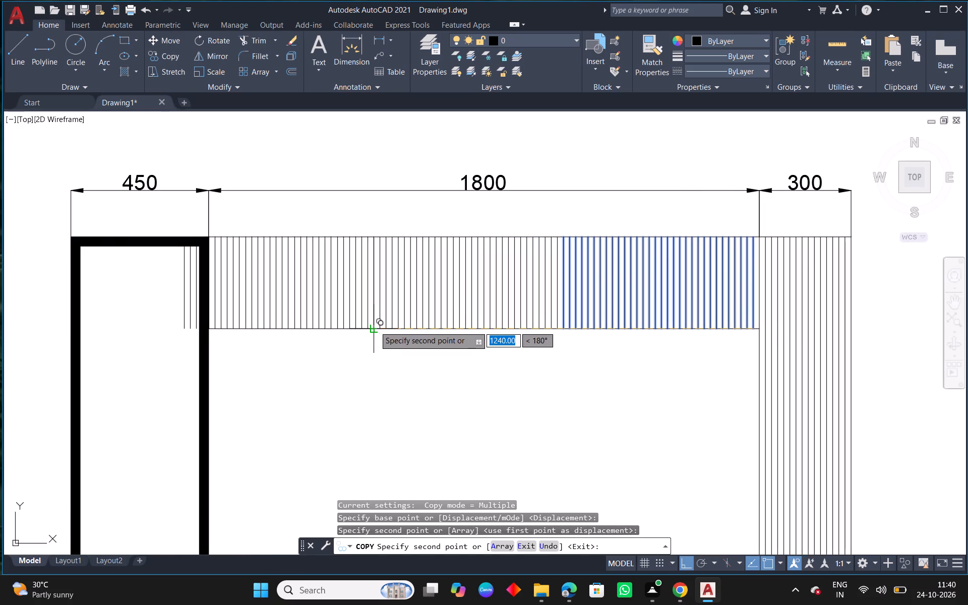
click(375, 326)
right_click(375, 326)
click(403, 336)
Delete the three surplus groove lines that extend inside the tall unit's frame.
middle_drag(290, 345, 464, 344)
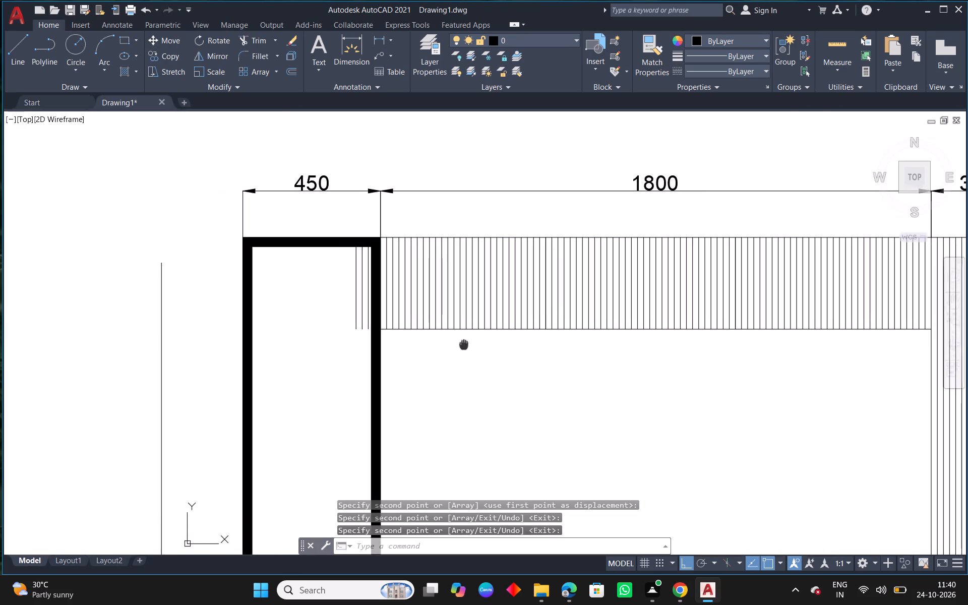
scroll(373, 291, up, 3)
click(362, 299)
click(289, 309)
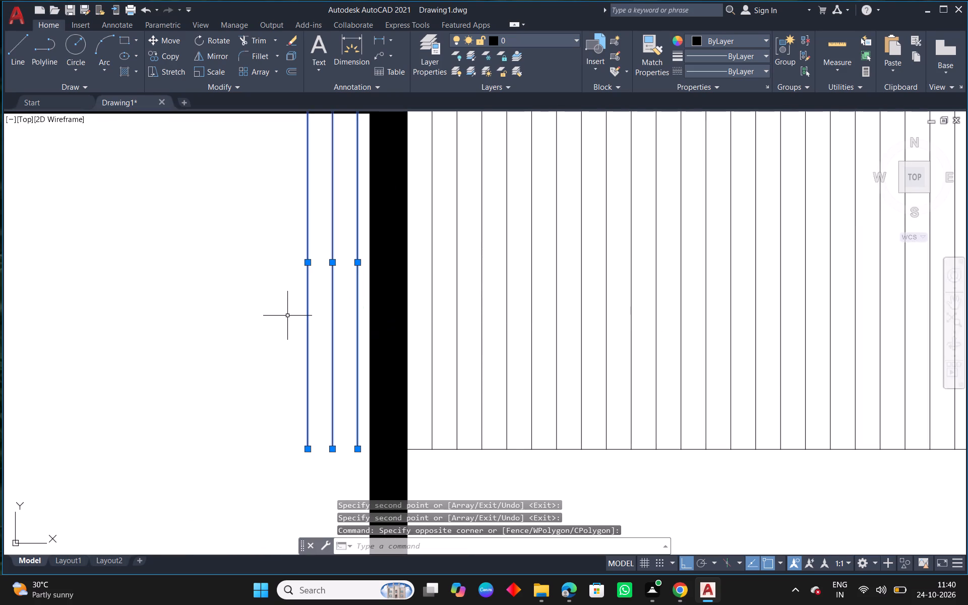
key(Delete)
click(387, 366)
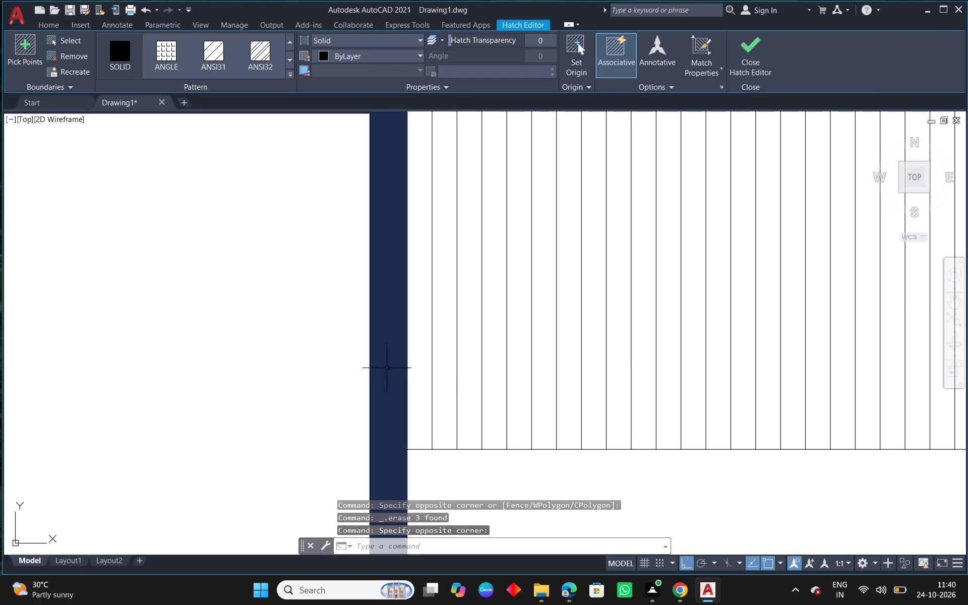
scroll(440, 379, down, 5)
key(Escape)
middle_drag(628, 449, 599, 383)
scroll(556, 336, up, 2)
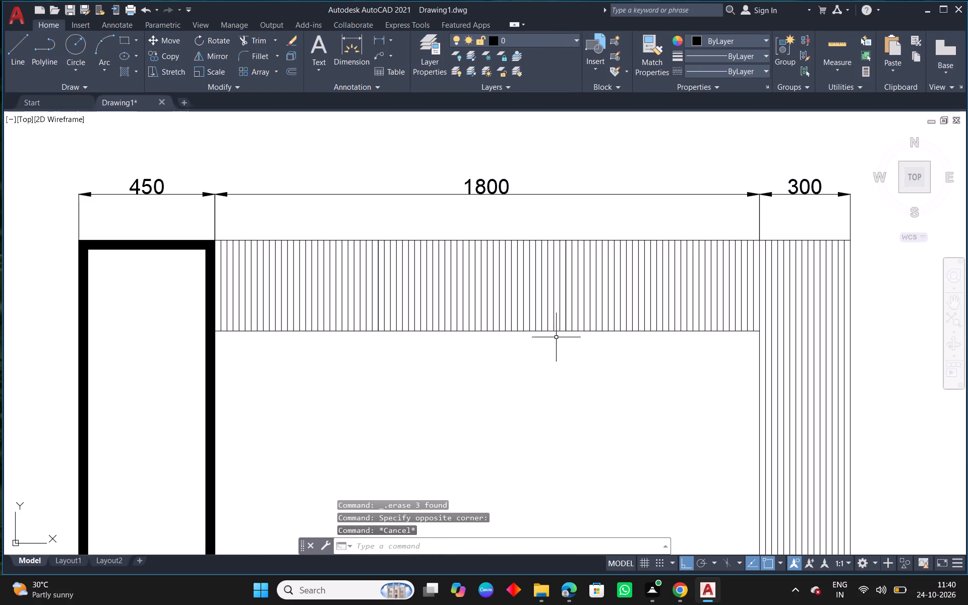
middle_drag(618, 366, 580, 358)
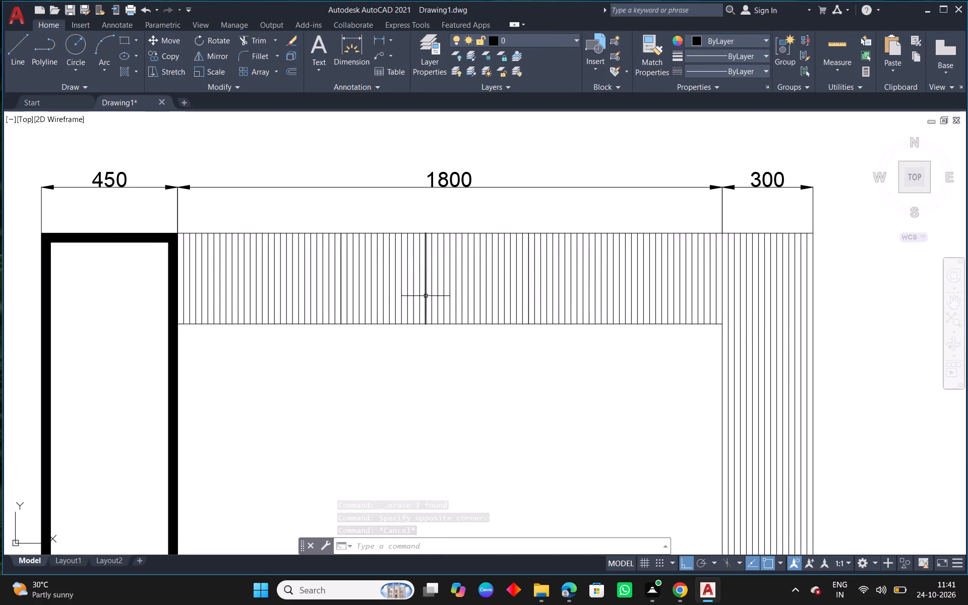
Delete the duplicate groove line in the top strip at the copy junction nearer the tall unit.
scroll(403, 299, up, 2)
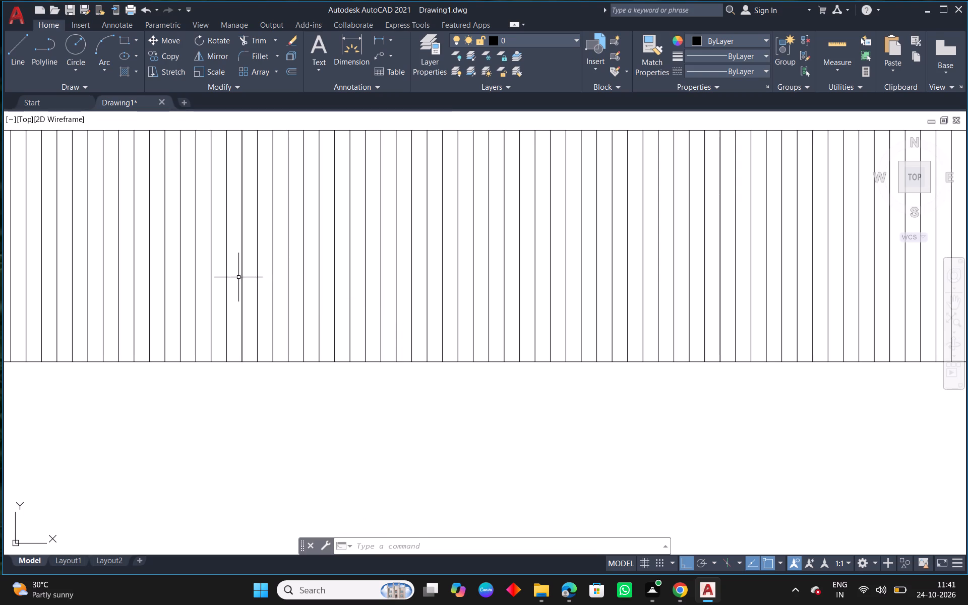
click(241, 276)
click(289, 41)
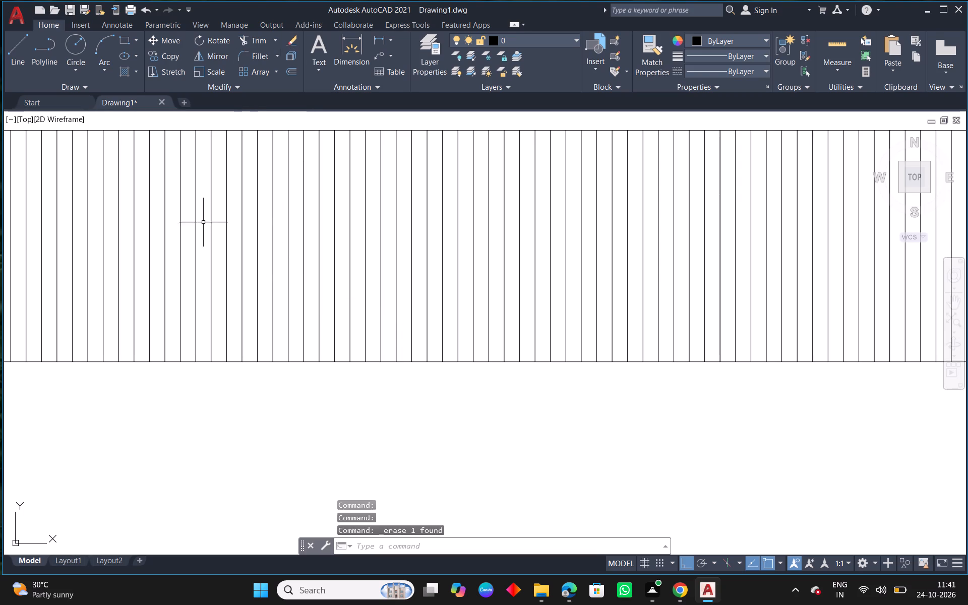
key(Escape)
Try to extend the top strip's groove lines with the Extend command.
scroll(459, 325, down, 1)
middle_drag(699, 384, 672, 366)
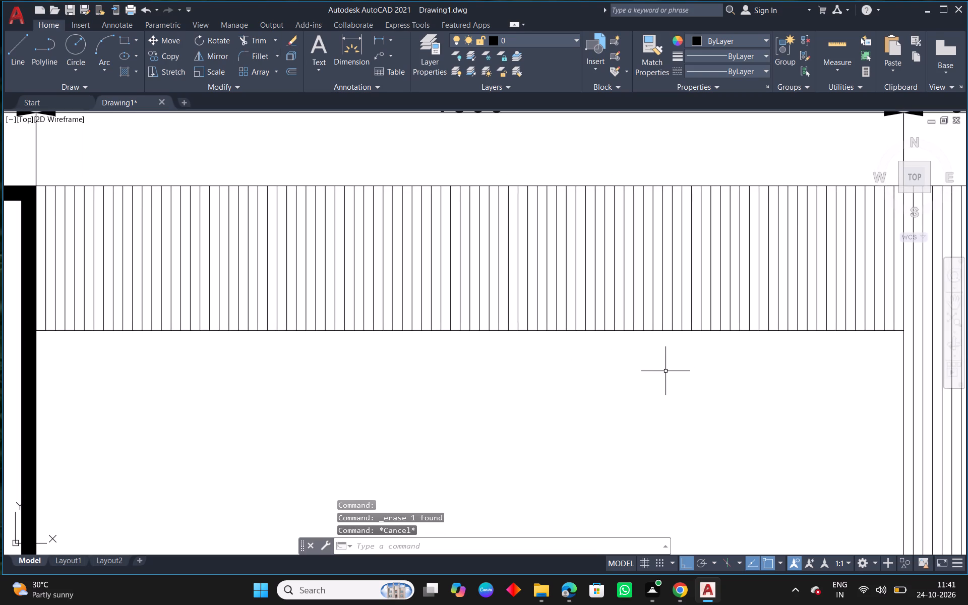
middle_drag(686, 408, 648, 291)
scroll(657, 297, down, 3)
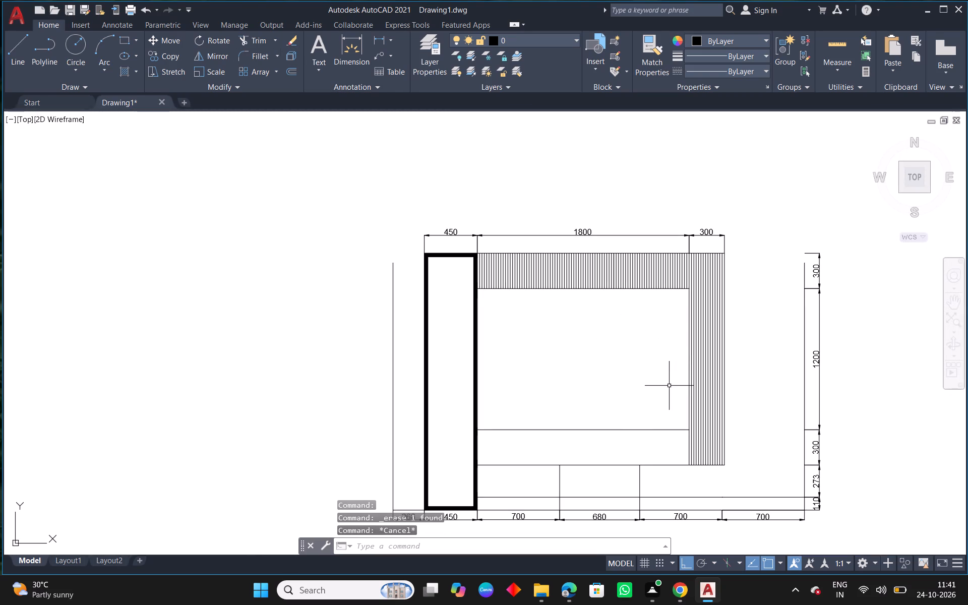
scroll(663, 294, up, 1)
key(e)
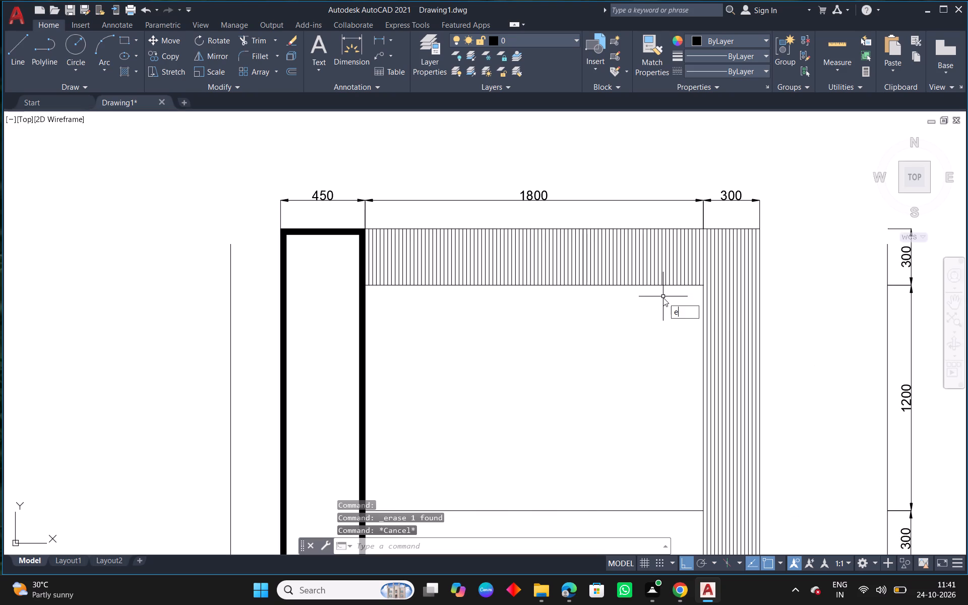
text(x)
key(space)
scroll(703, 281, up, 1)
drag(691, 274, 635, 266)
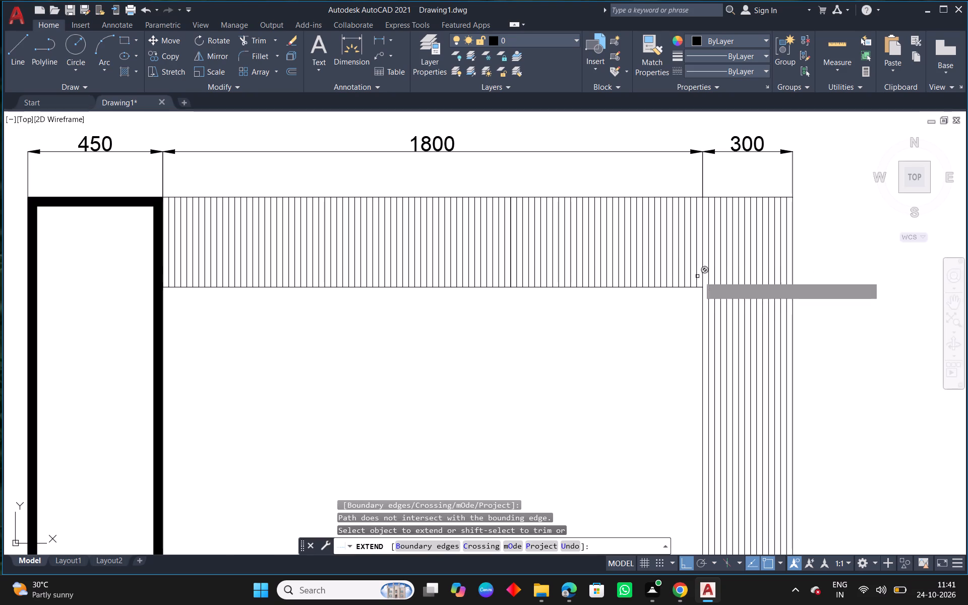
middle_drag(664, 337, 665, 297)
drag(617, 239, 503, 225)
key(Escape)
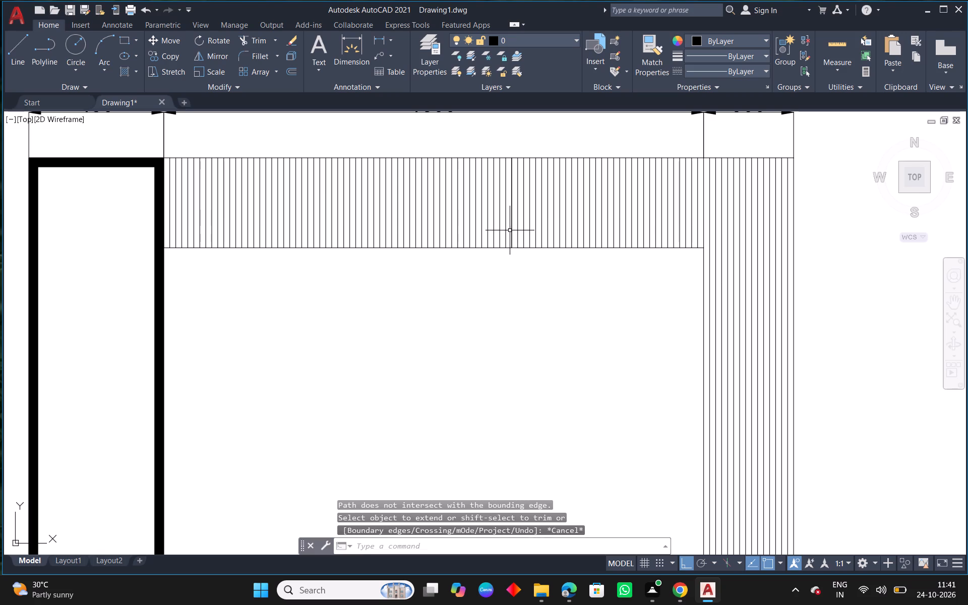
Delete the duplicate groove line at the top strip's other copy junction, nearer the 300 mm side panel.
click(511, 230)
key(Delete)
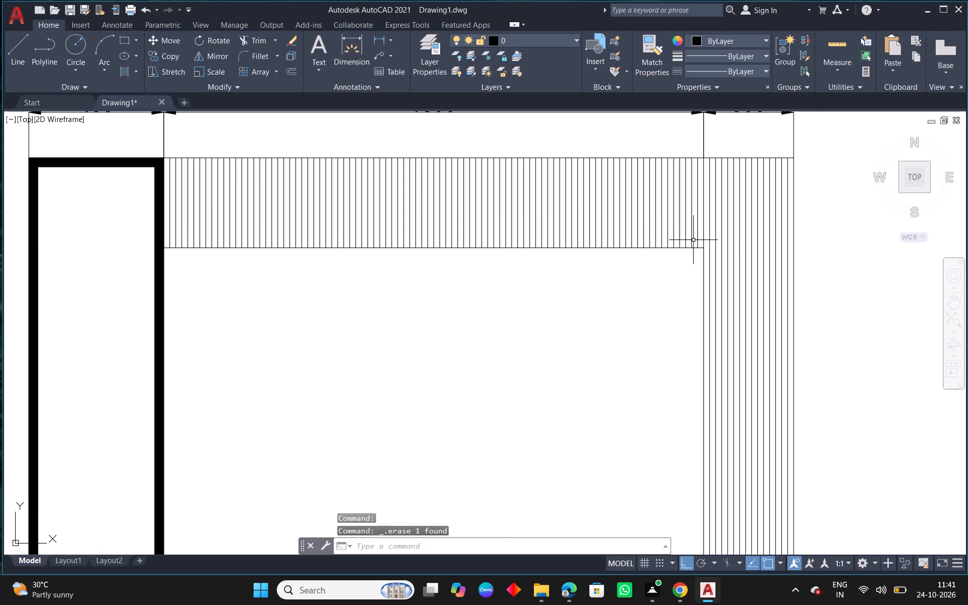
Copy all the top strip's groove lines into the bottom 300 mm strip, placing the base point on its lower corner at the side panel.
scroll(725, 241, up, 1)
click(685, 229)
scroll(277, 201, down, 1)
middle_drag(268, 203, 606, 252)
click(339, 237)
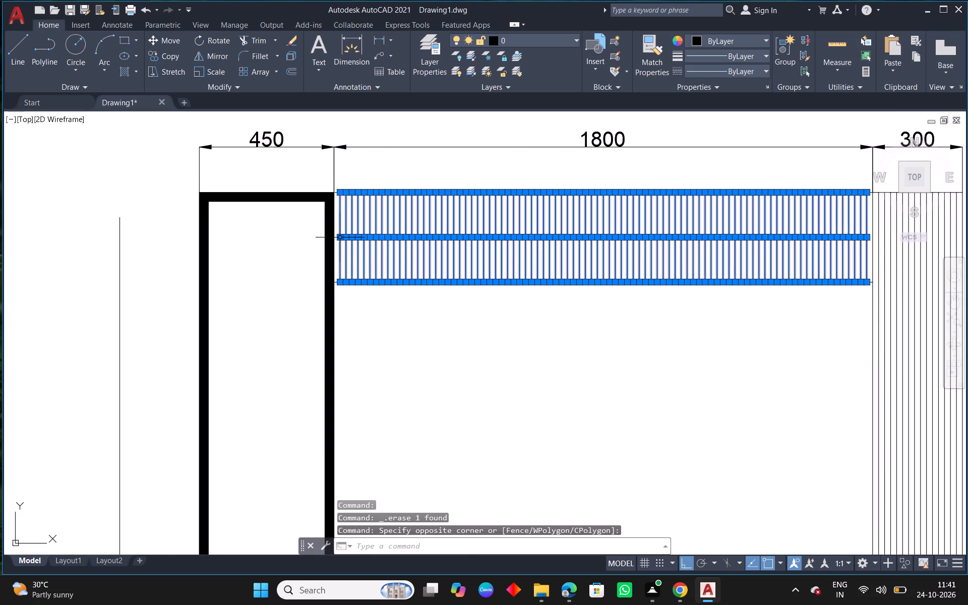
key(c)
key(o)
key(space)
middle_drag(525, 359, 196, 322)
middle_drag(748, 327, 349, 274)
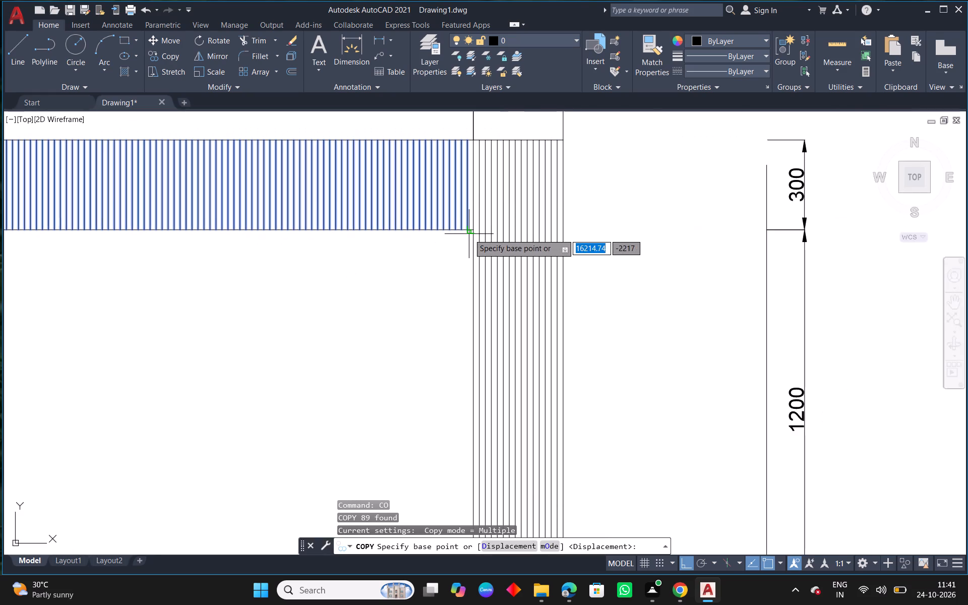
click(467, 229)
scroll(440, 363, down, 2)
middle_drag(448, 365, 472, 207)
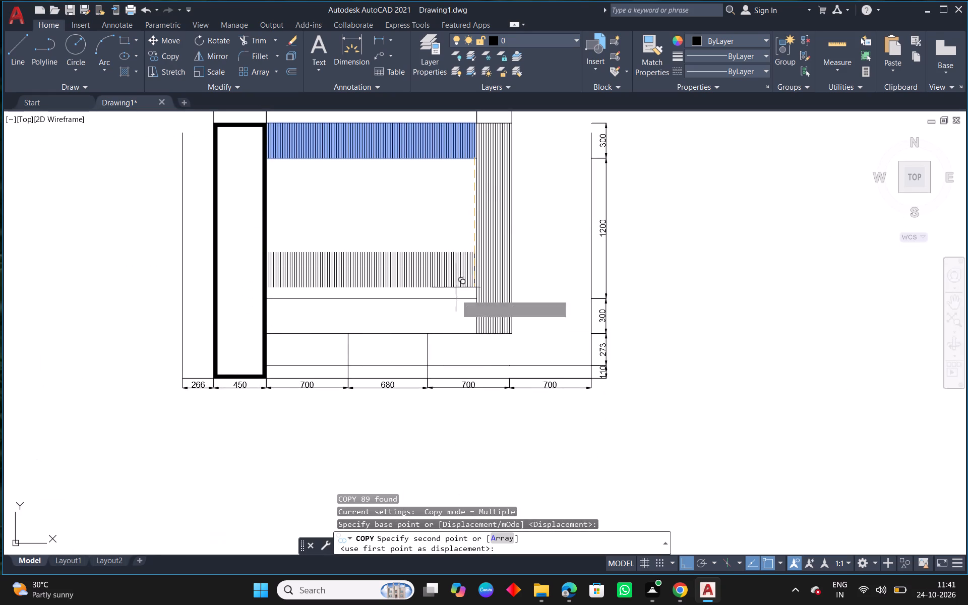
scroll(475, 337, up, 2)
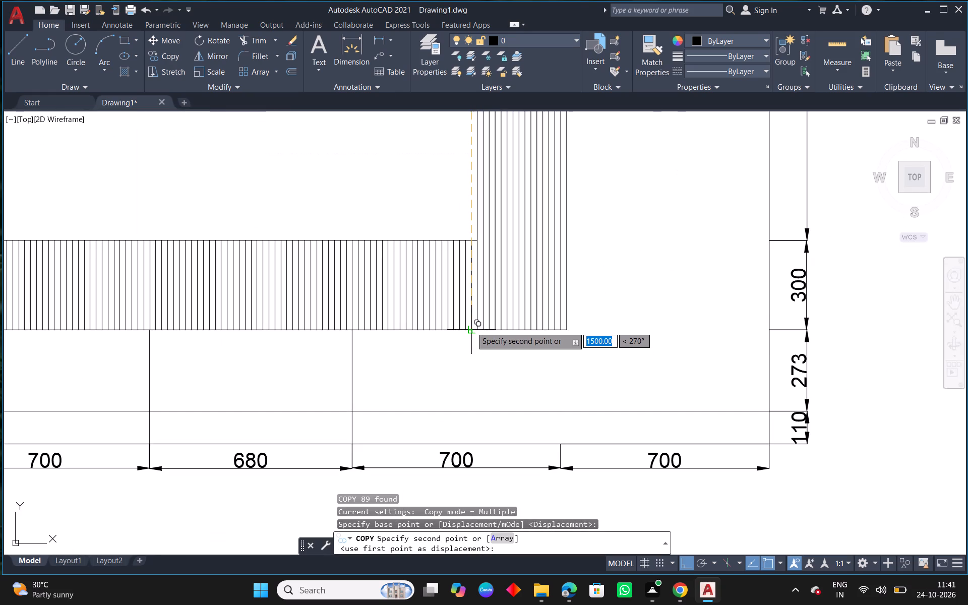
scroll(477, 332, up, 4)
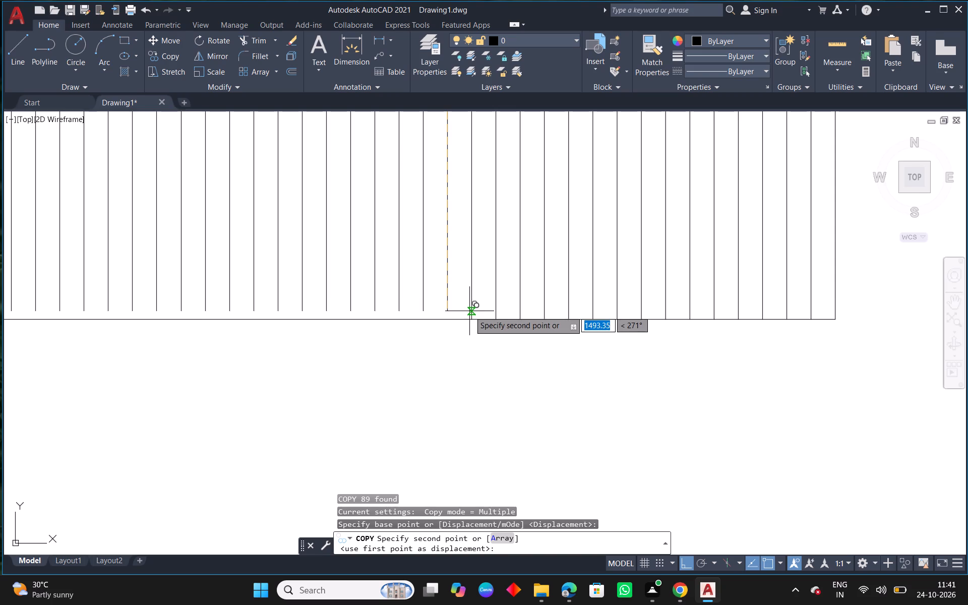
click(473, 318)
key(Escape)
Delete the bottom strip's last groove line that overlaps the side panel's inner edge.
scroll(512, 332, down, 2)
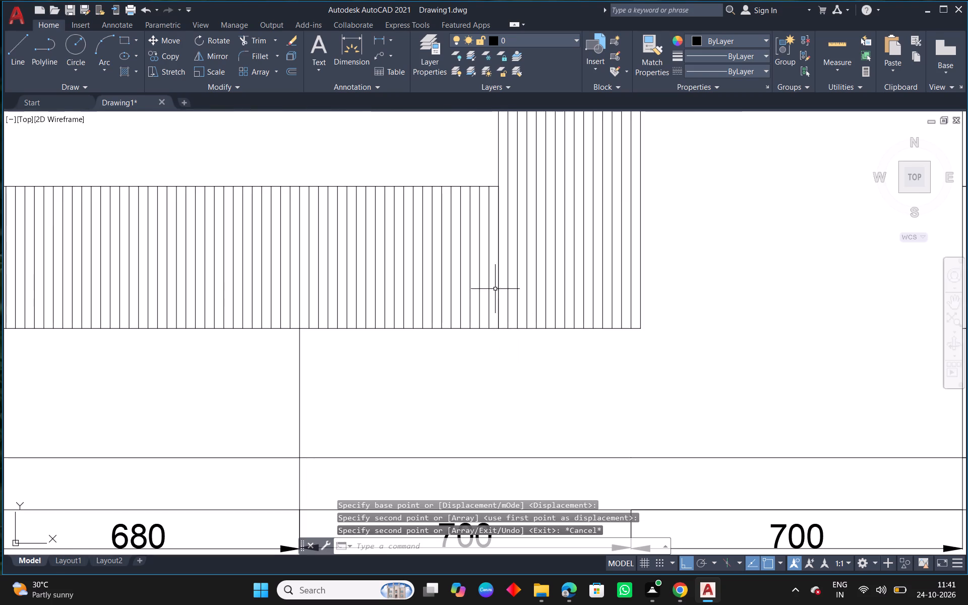
click(499, 286)
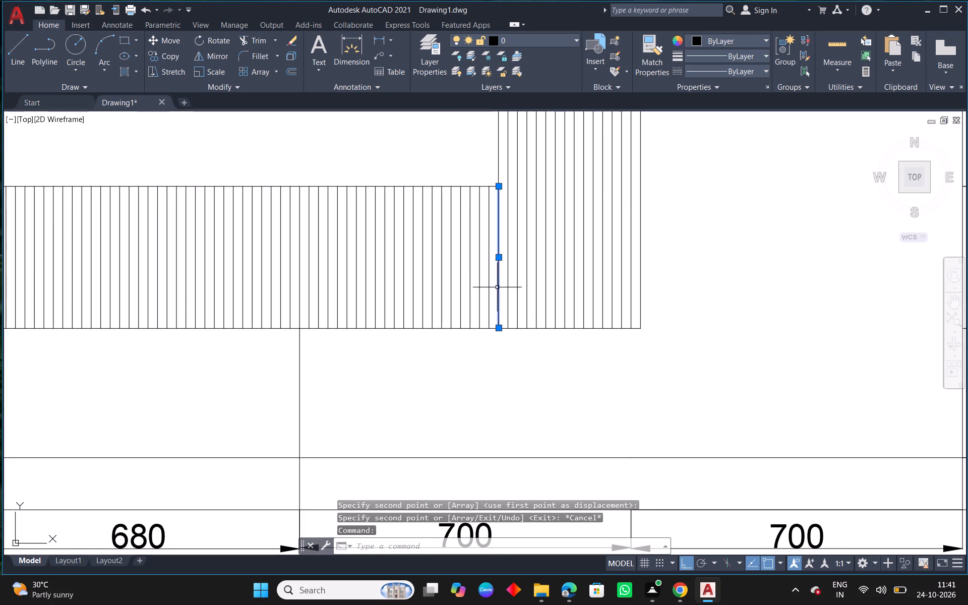
key(Delete)
Offset the bottom strip's first groove line 20 mm toward the tall unit to fill the gap beside its frame.
scroll(531, 336, down, 3)
middle_drag(373, 383, 431, 367)
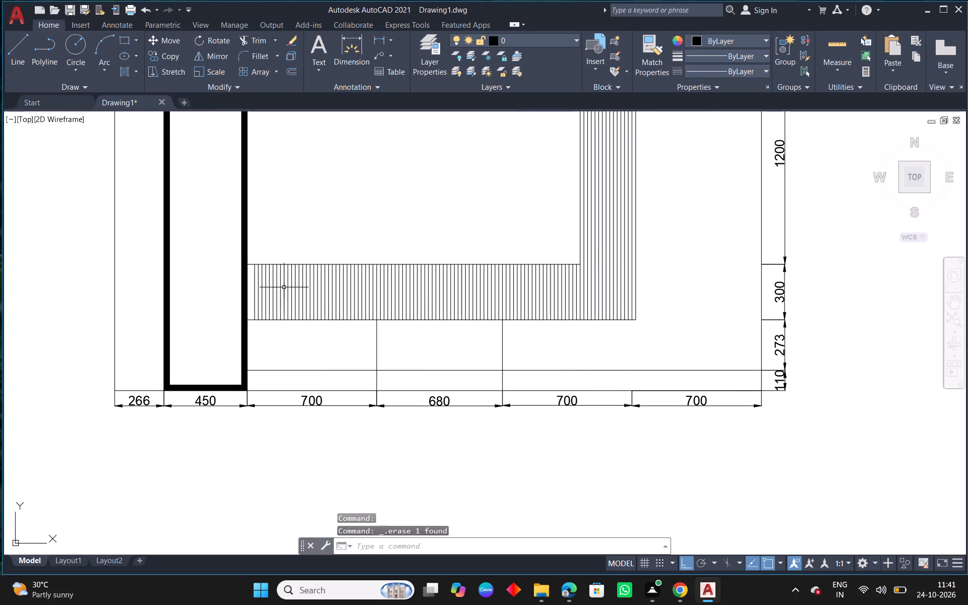
scroll(254, 287, up, 3)
middle_drag(273, 302, 422, 313)
key(o)
key(space)
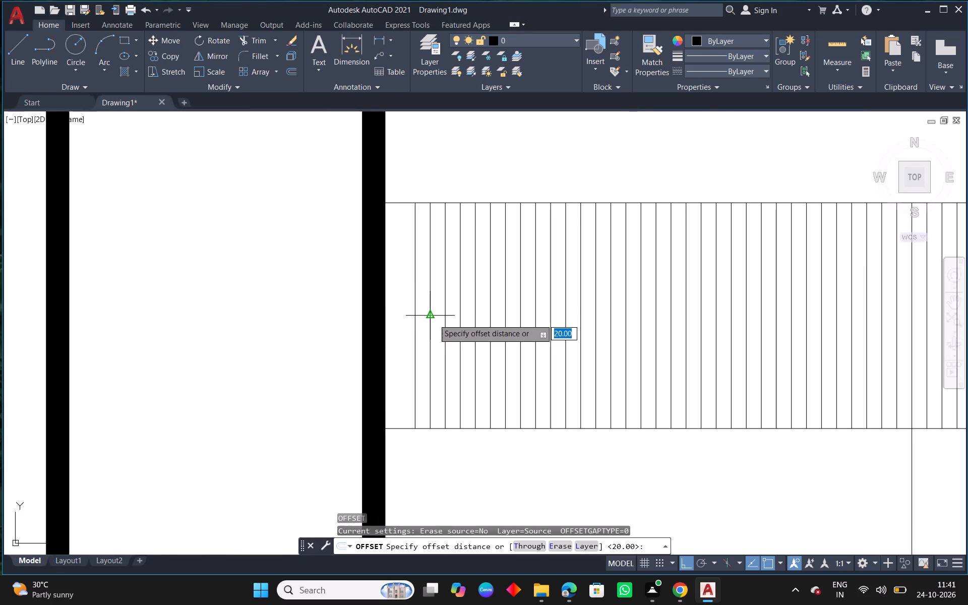
key(space)
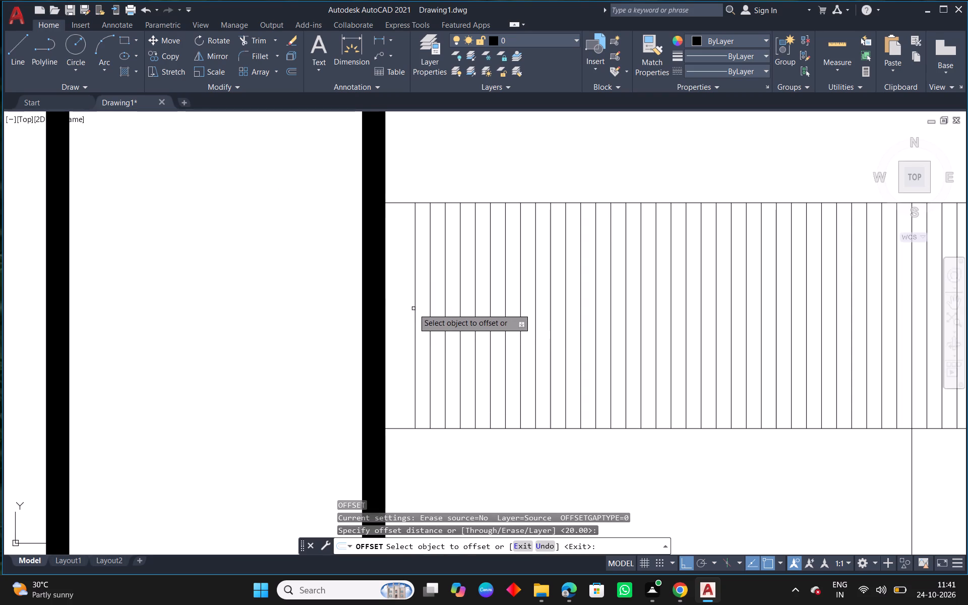
click(415, 308)
click(390, 312)
scroll(401, 290, down, 2)
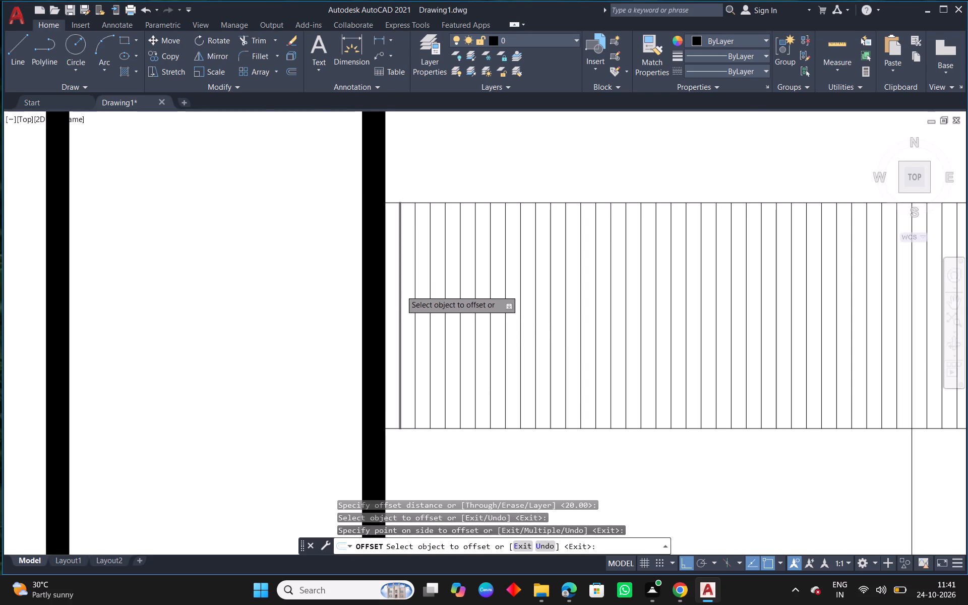
scroll(394, 296, down, 4)
middle_drag(461, 289, 340, 319)
right_click(337, 292)
click(370, 299)
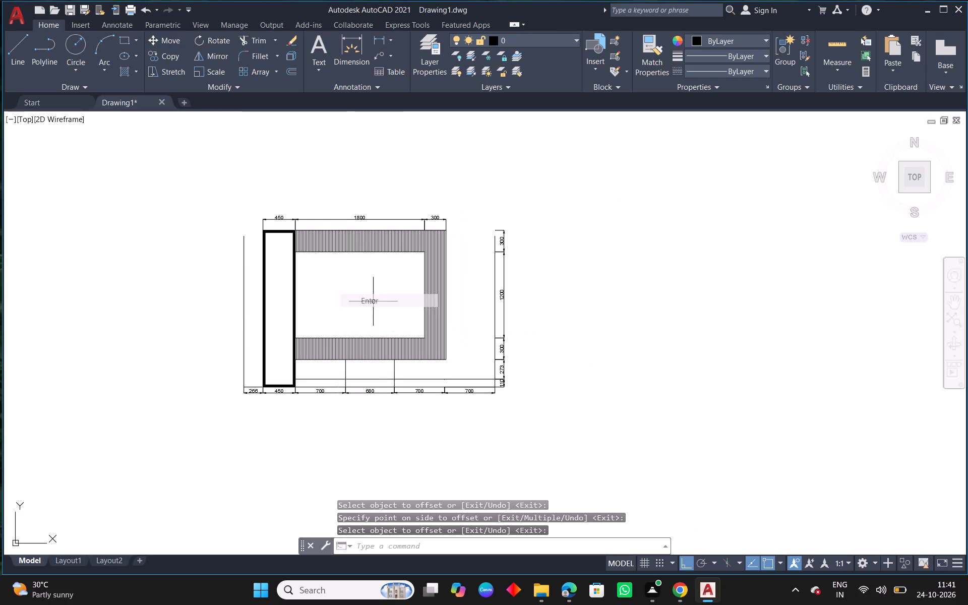
Offset the grooved panel's lower edge 30 mm downward across the drawer row, leaving the Offset command running.
scroll(350, 306, down, 3)
middle_drag(433, 239, 387, 357)
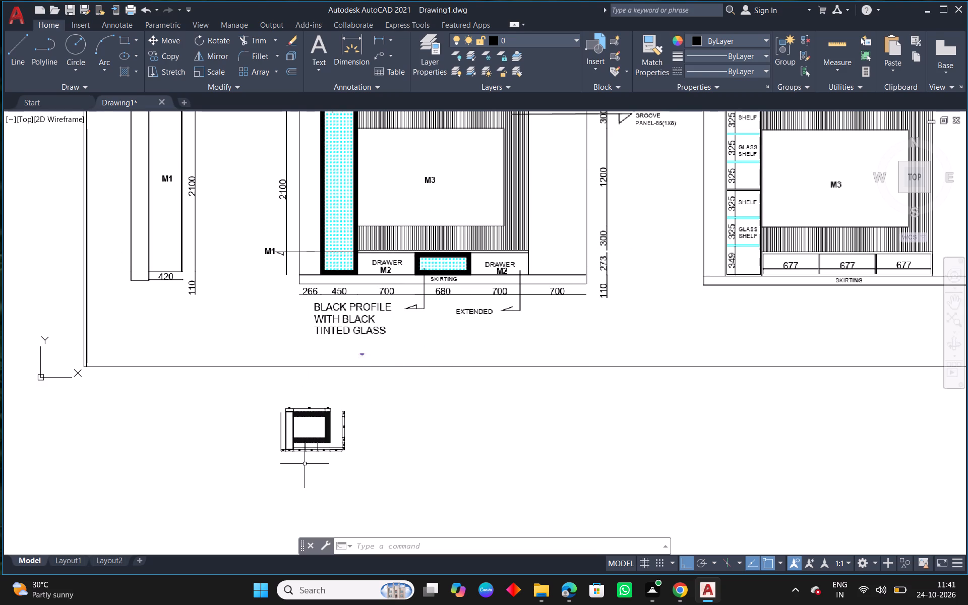
scroll(306, 458, up, 6)
middle_drag(356, 394, 431, 355)
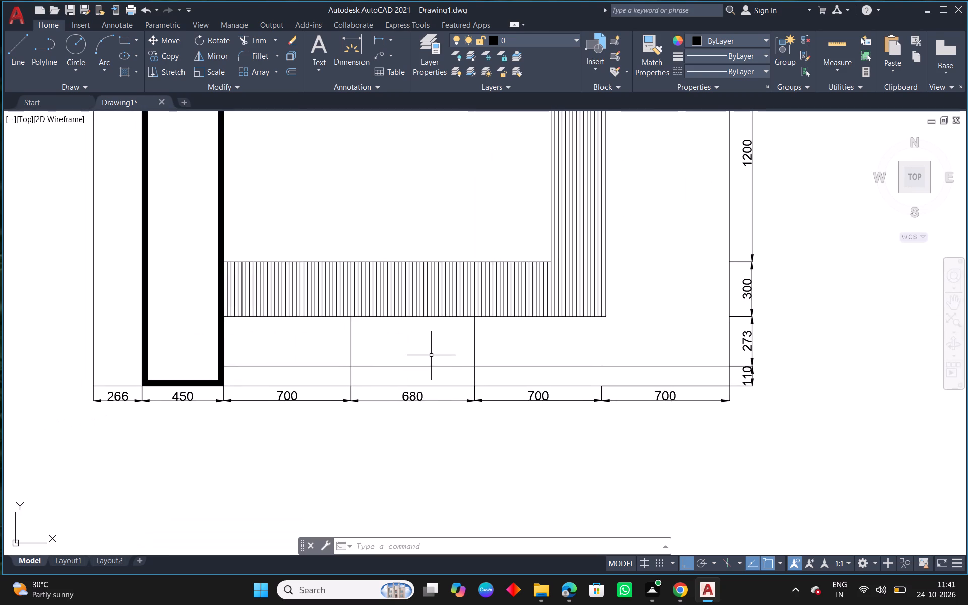
text(o)
key(space)
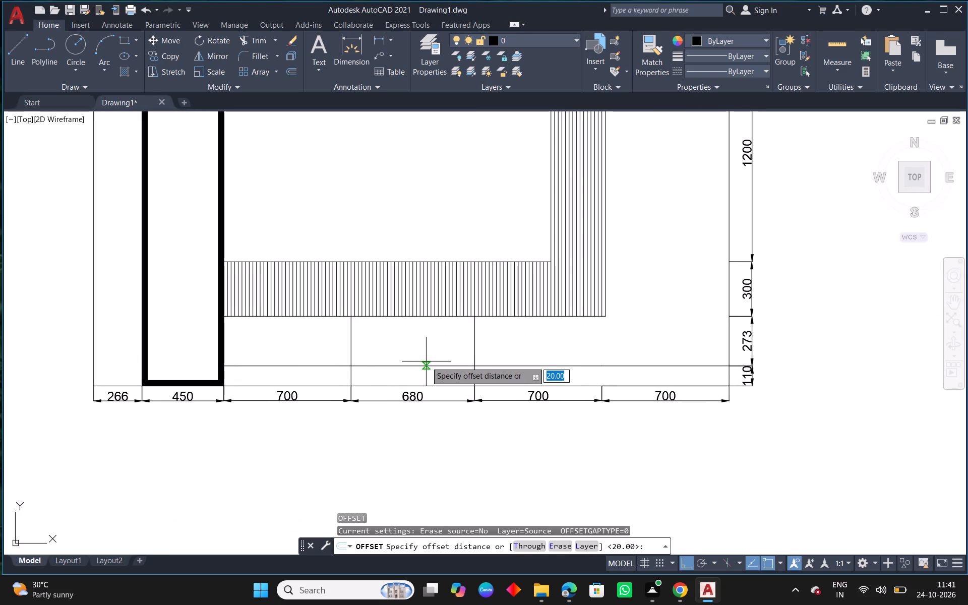
text(30)
key(space)
scroll(426, 345, up, 1)
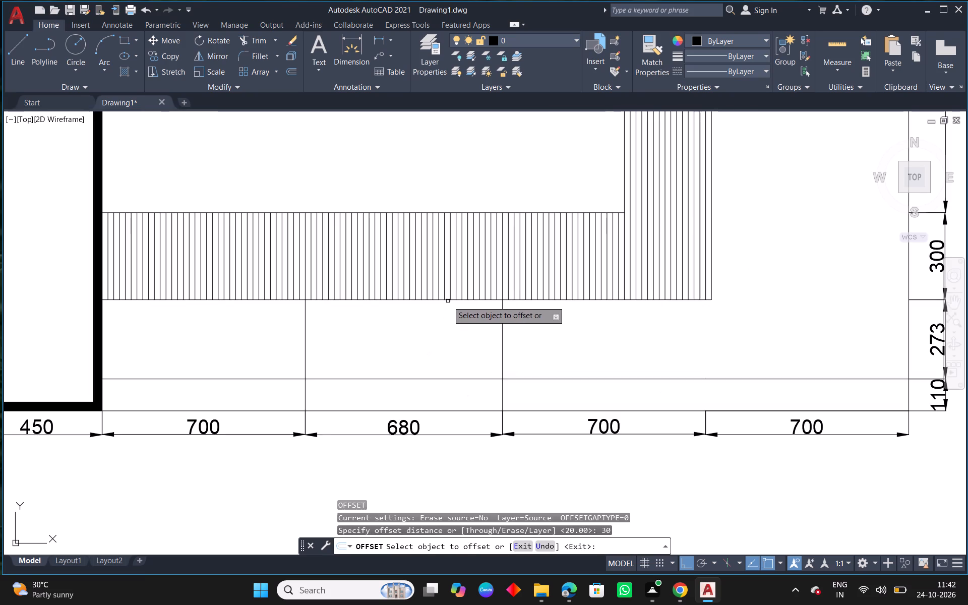
drag(448, 299, 447, 305)
click(439, 326)
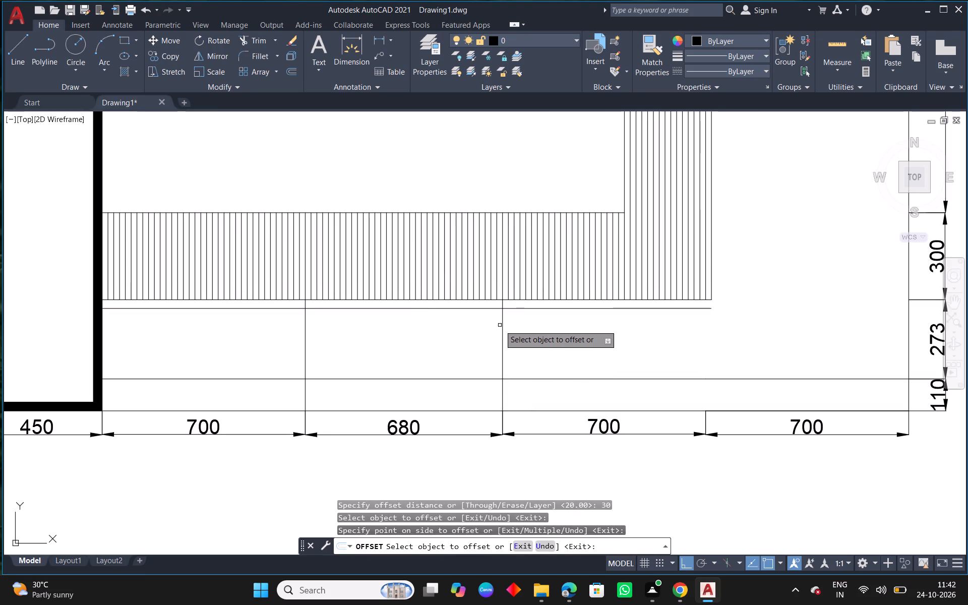
Offset both dividers and the base line of the 680 mm bay 30 mm inward, and finish the Offset command.
click(504, 326)
click(462, 339)
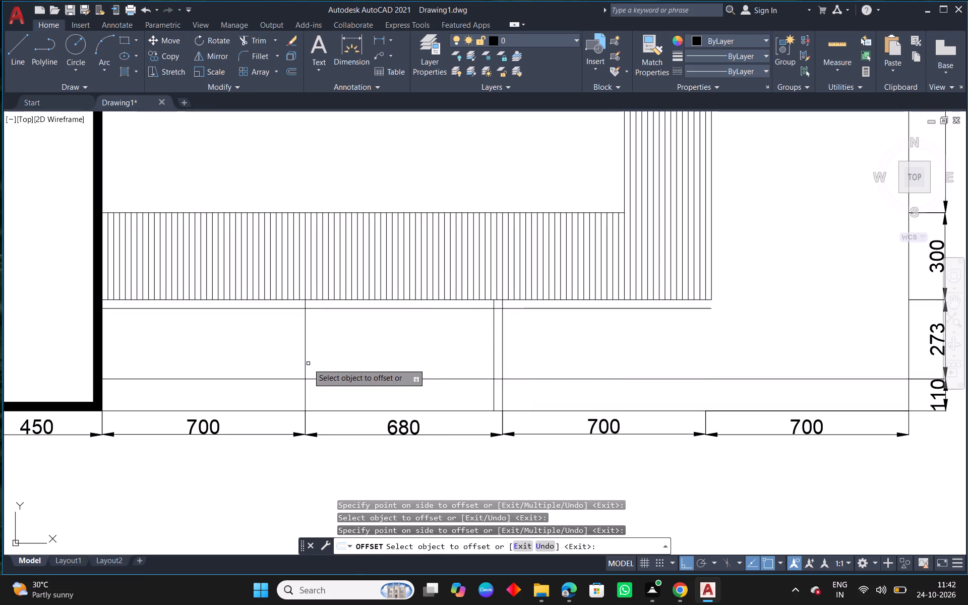
drag(304, 367, 309, 367)
click(338, 366)
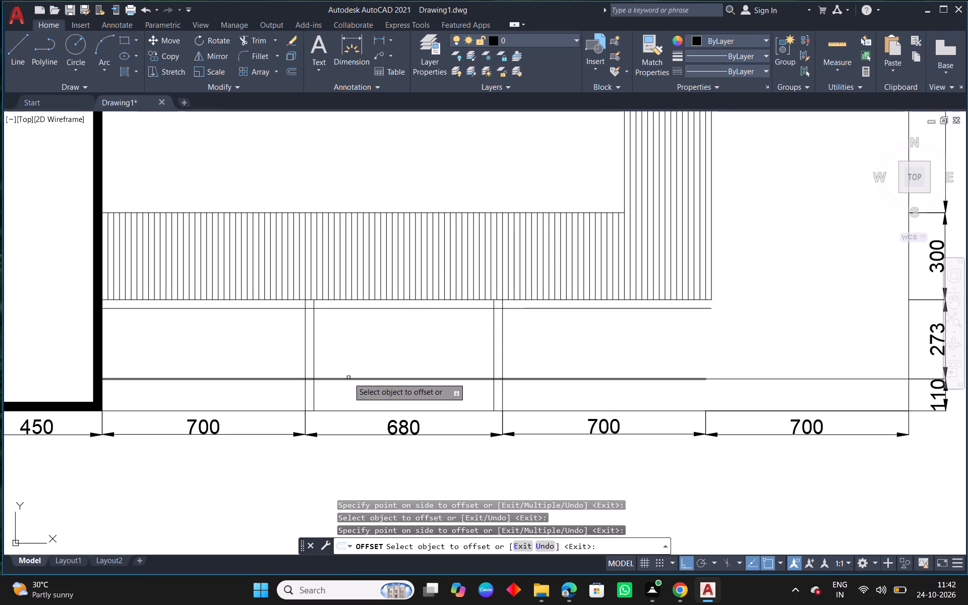
click(350, 377)
click(343, 380)
click(348, 355)
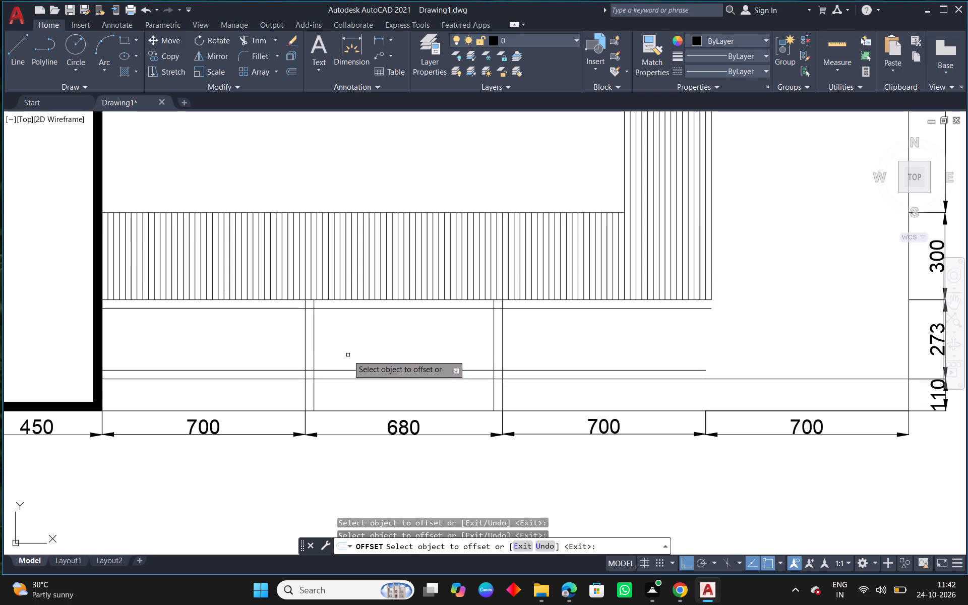
right_click(348, 352)
click(373, 359)
Fillet the left inner divider line with the bottom and top inner lines to form the 680 mm bay frame's two sharp left corners.
key(f)
key(space)
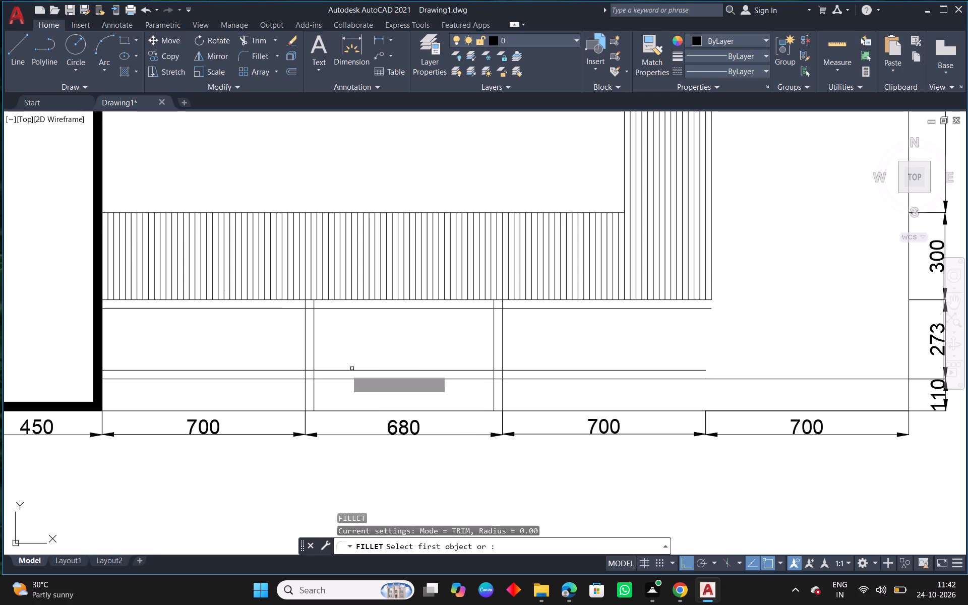
click(323, 369)
click(314, 362)
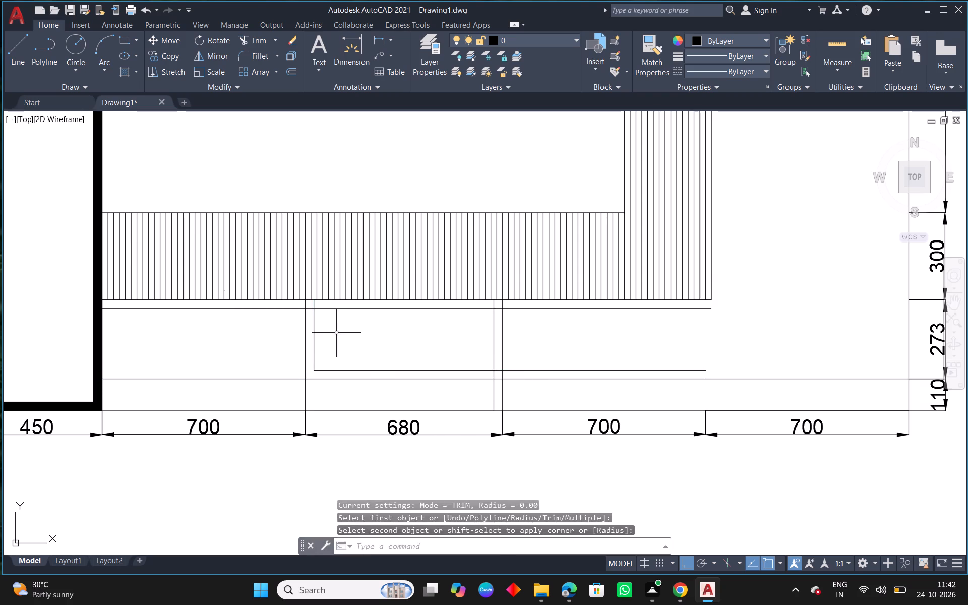
right_click(337, 330)
click(373, 340)
click(314, 320)
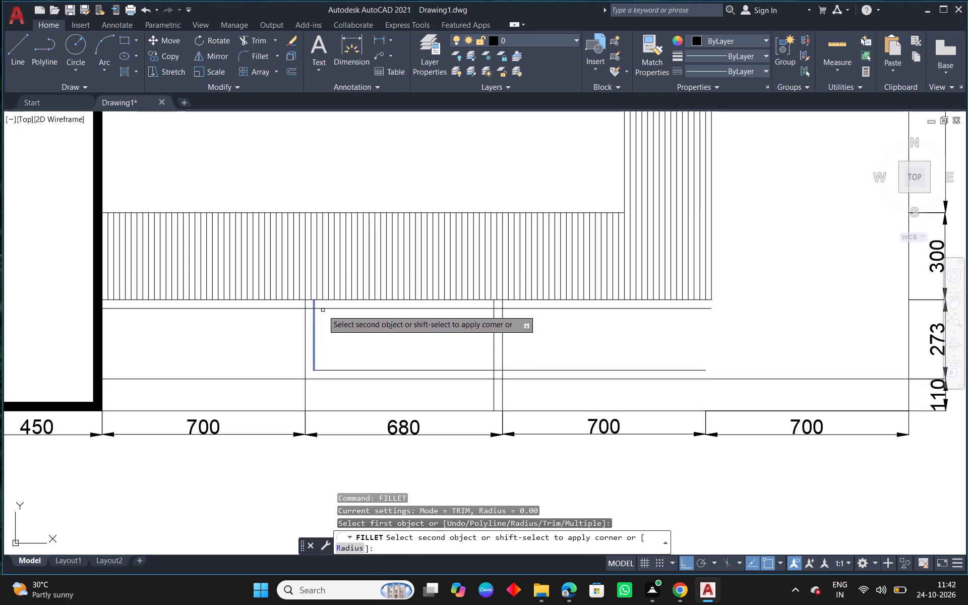
click(324, 310)
Fillet the right inner divider line with the top and bottom inner lines to close the 680 mm bay frame's two right corners.
right_click(360, 340)
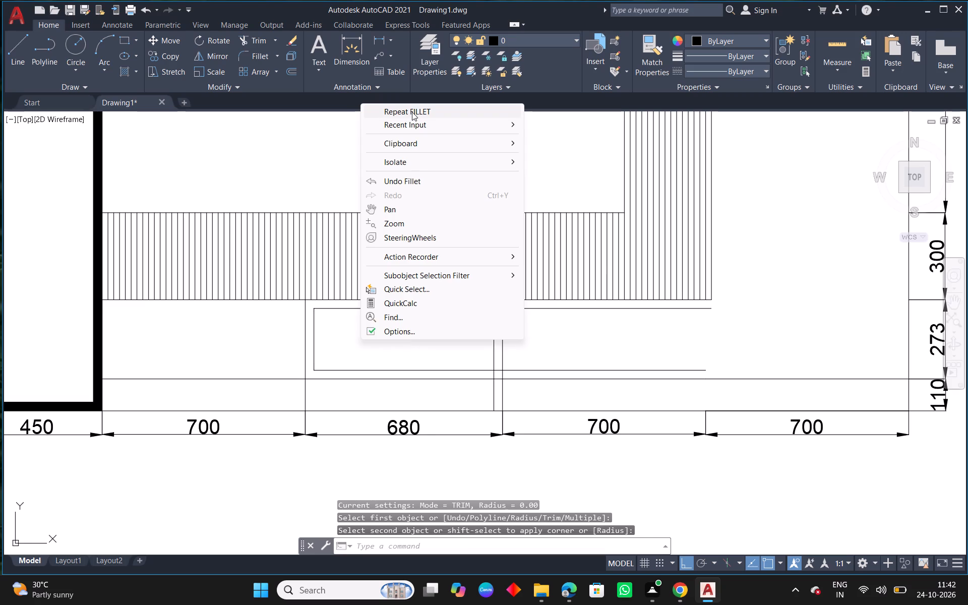
click(412, 112)
click(478, 309)
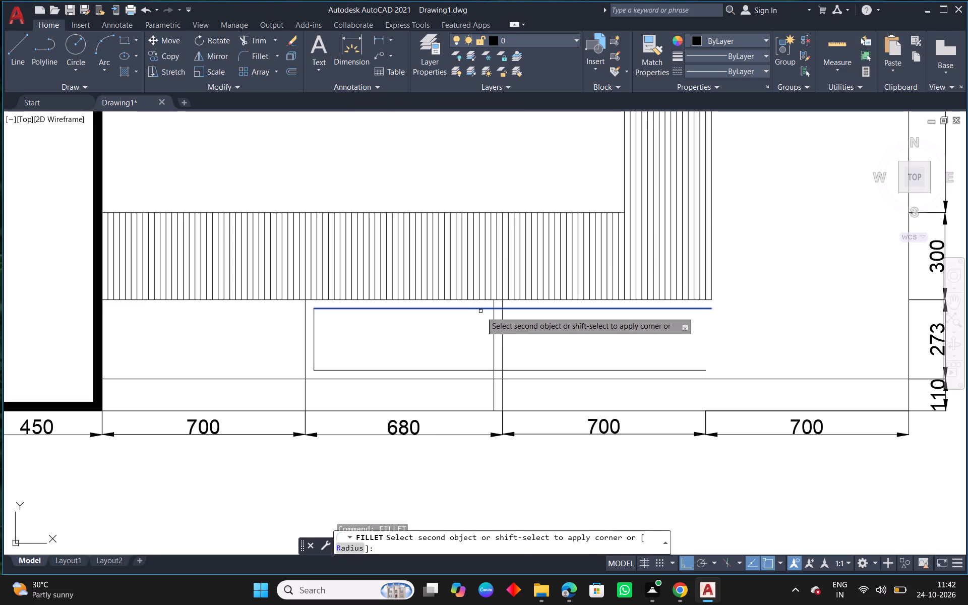
click(495, 327)
right_click(399, 134)
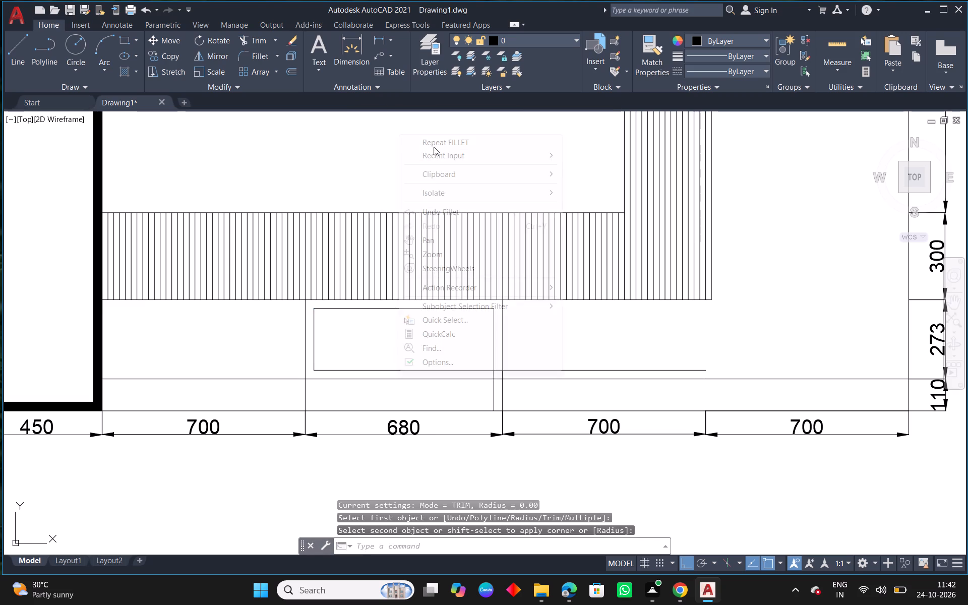
click(439, 148)
click(486, 371)
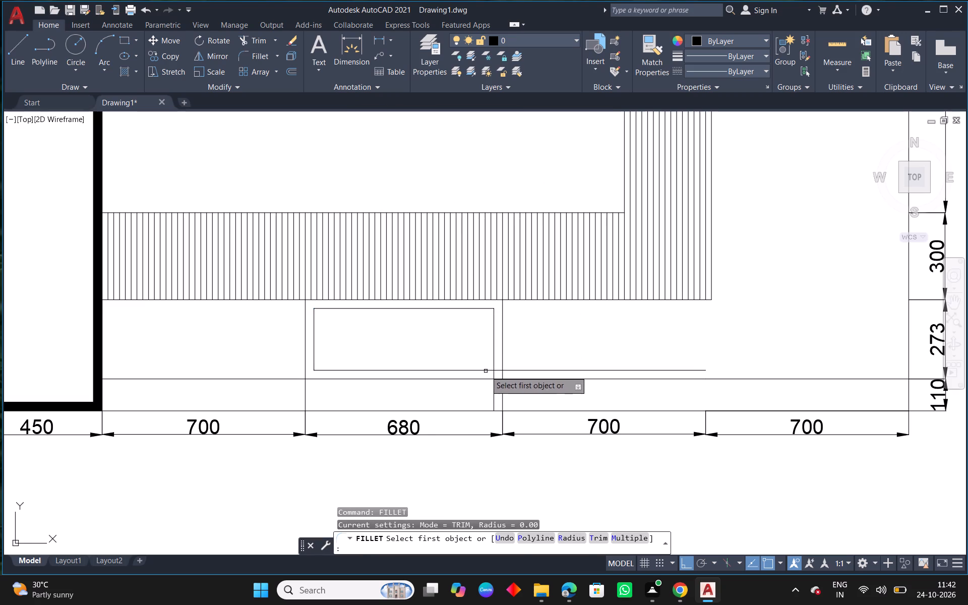
click(493, 358)
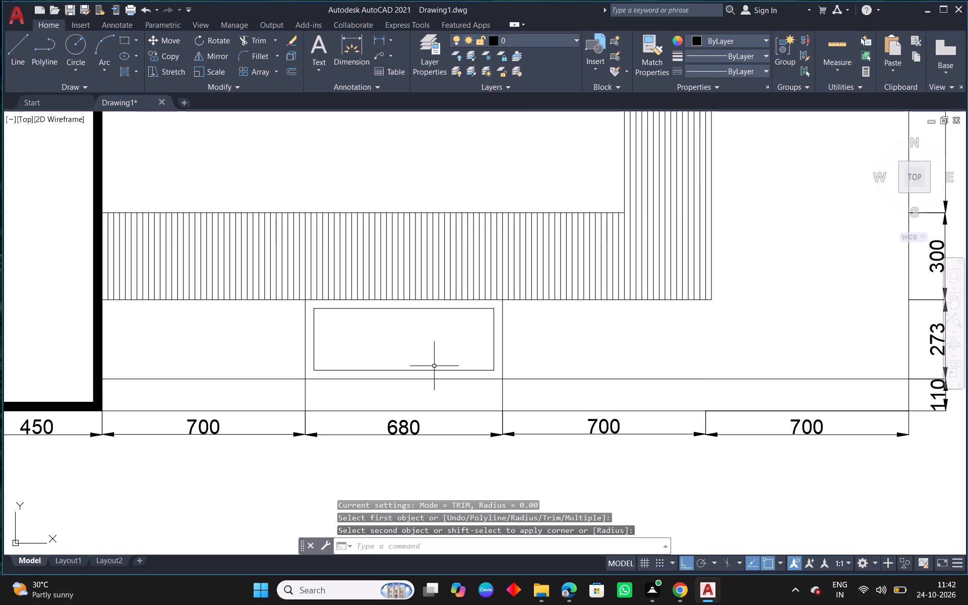
Hatch the band between the 680 mm bay's outer and inner outlines, and set the hatch pattern to SOLID.
scroll(355, 347, down, 1)
key(h)
key(space)
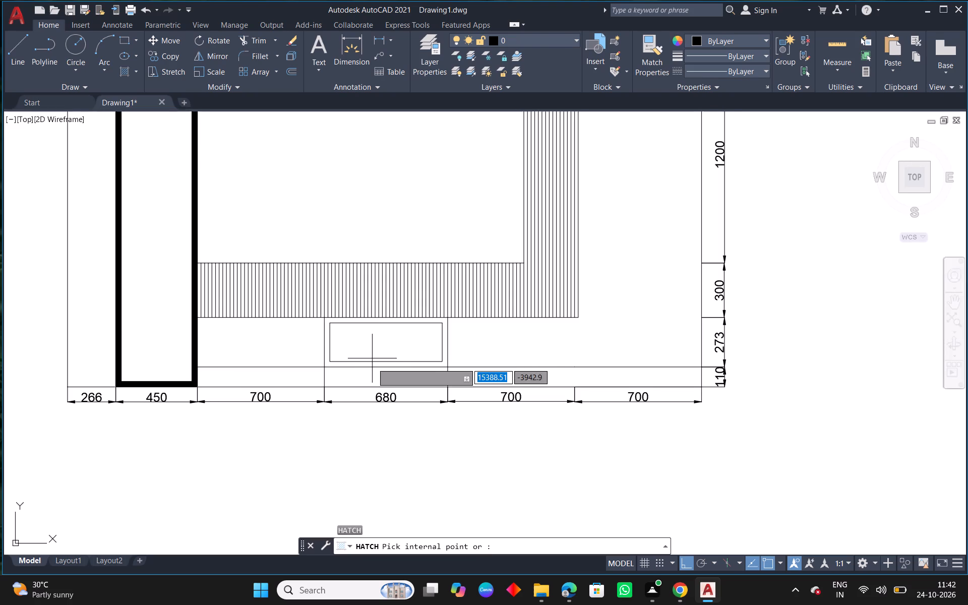
click(380, 366)
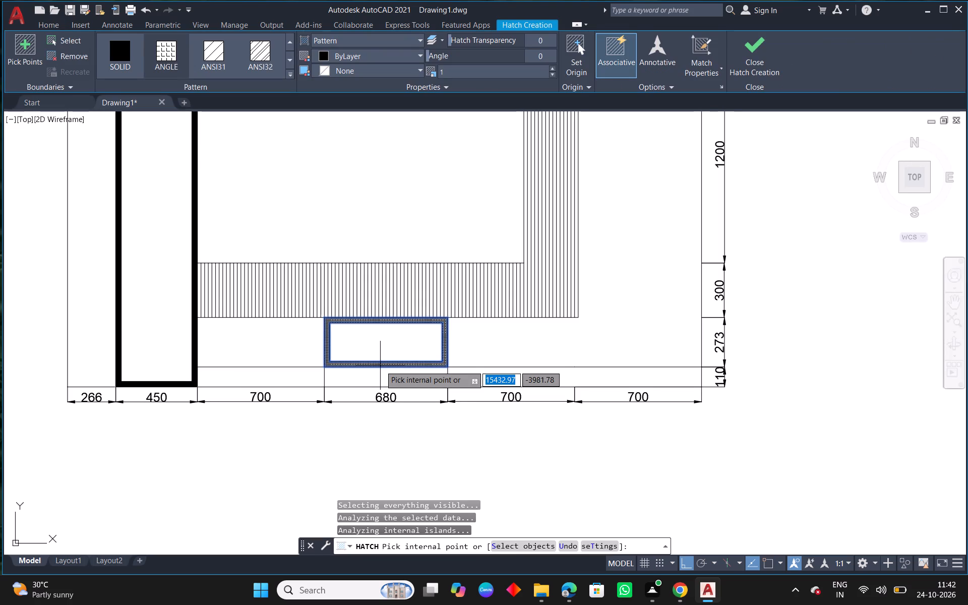
right_click(379, 364)
click(405, 374)
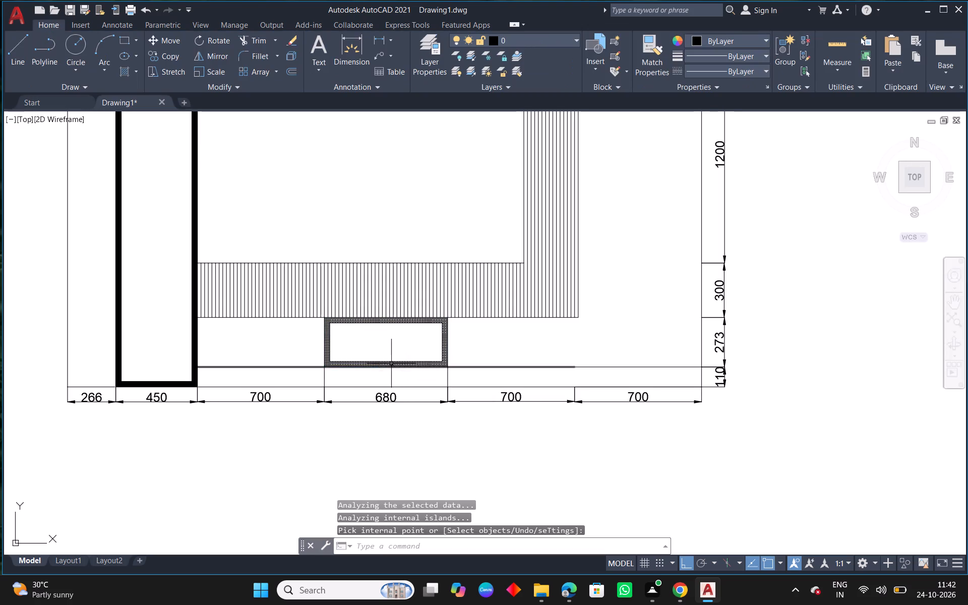
click(390, 363)
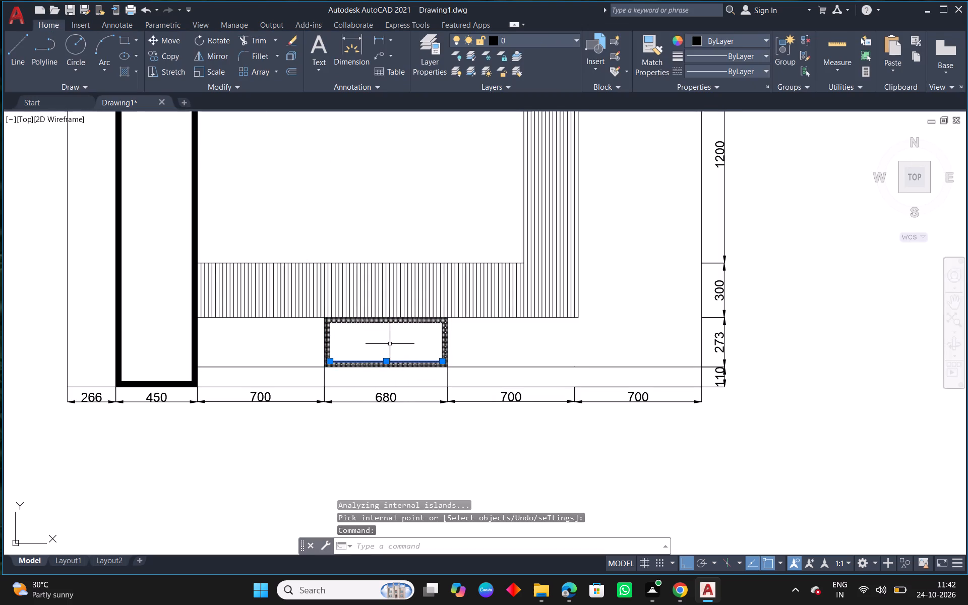
key(Escape)
scroll(420, 329, up, 2)
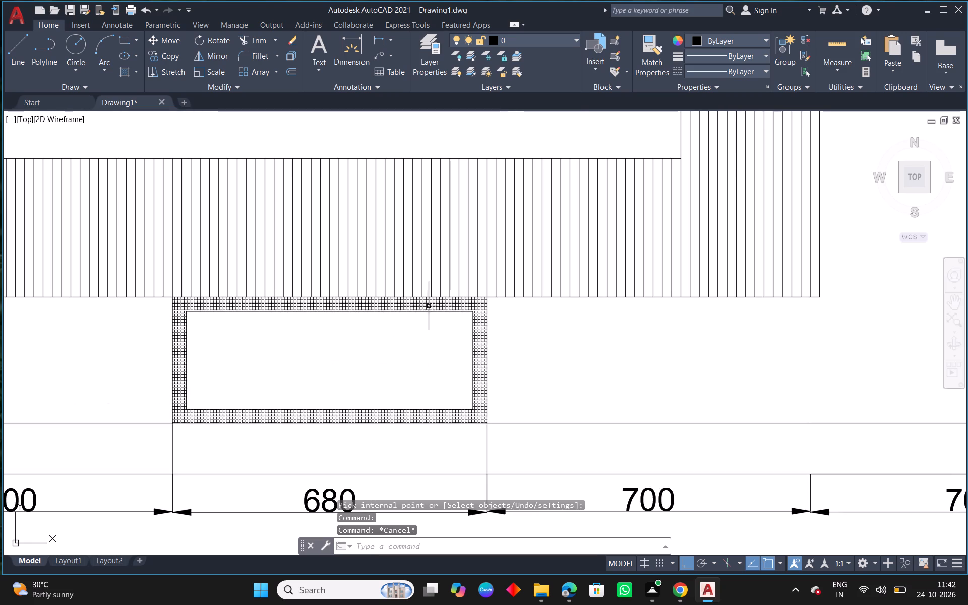
click(429, 306)
click(113, 53)
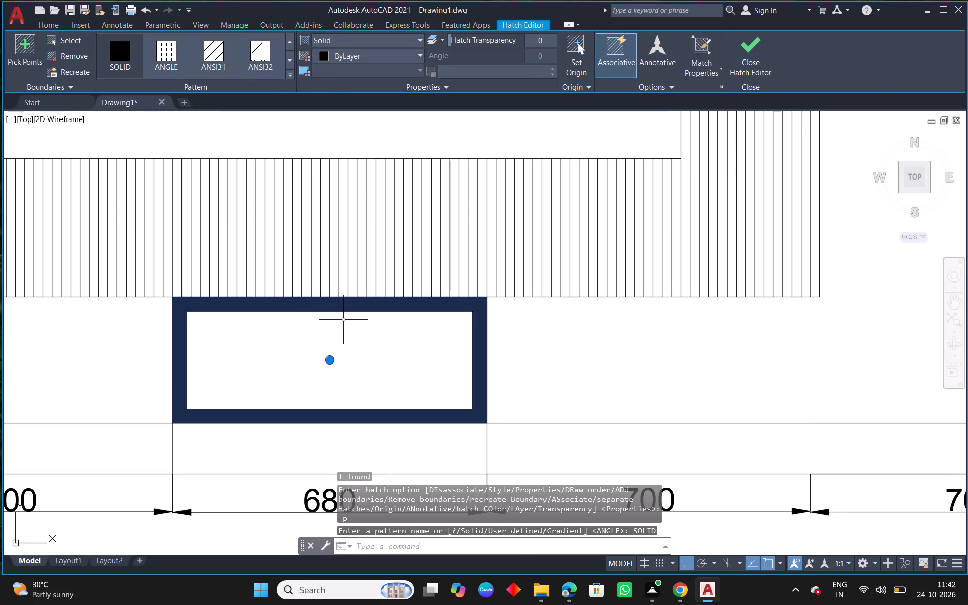
scroll(353, 358, down, 1)
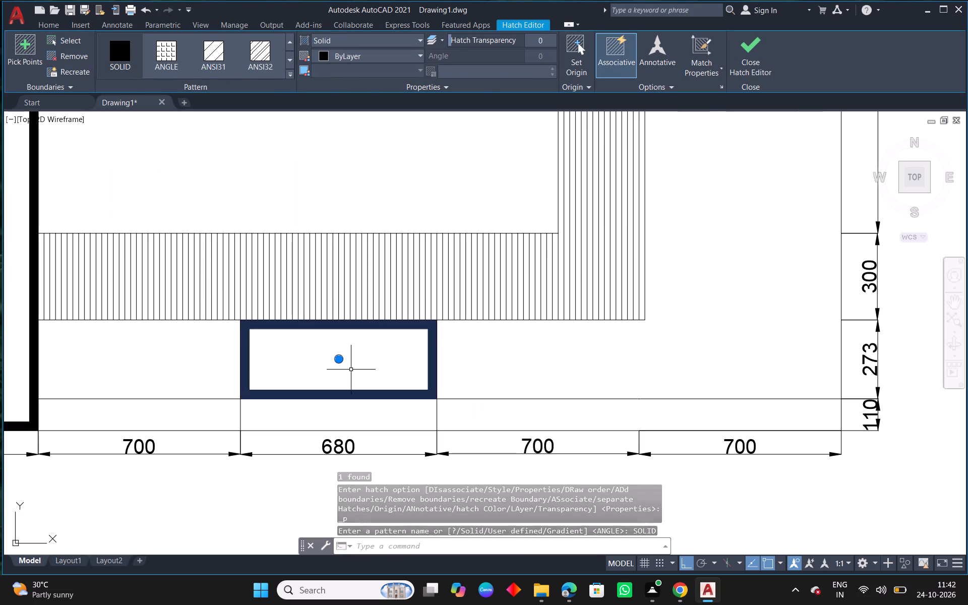
key(Escape)
key(Escape)
Compare the redrawn elevation with the reference outer view above it to find what is still missing.
scroll(321, 349, down, 3)
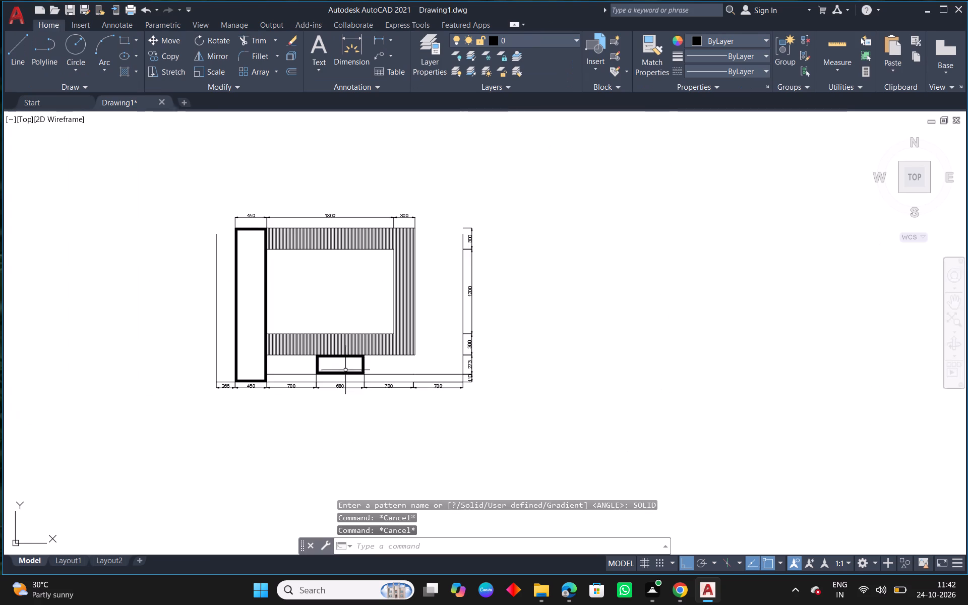
scroll(347, 368, down, 1)
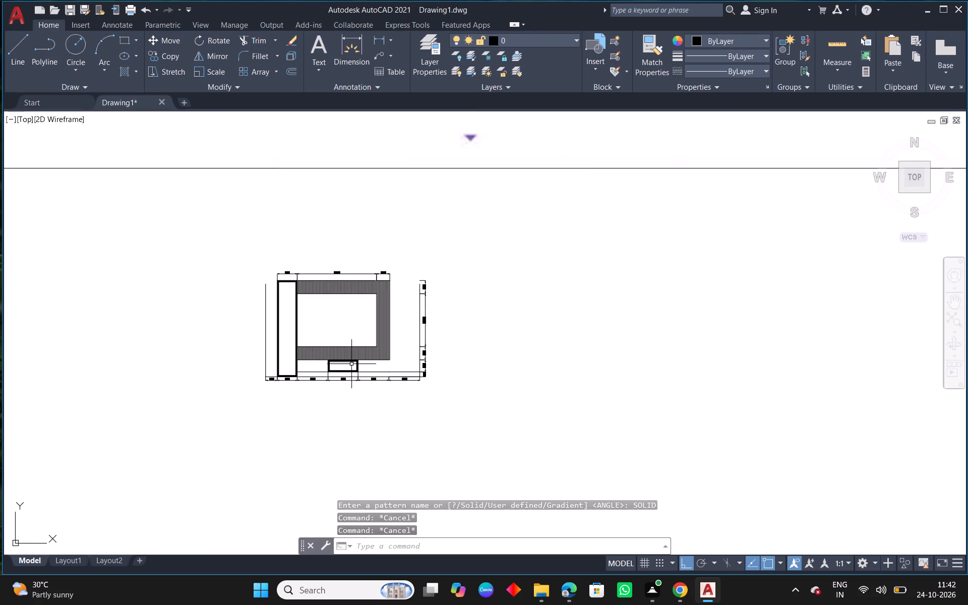
scroll(415, 299, up, 2)
scroll(362, 320, down, 3)
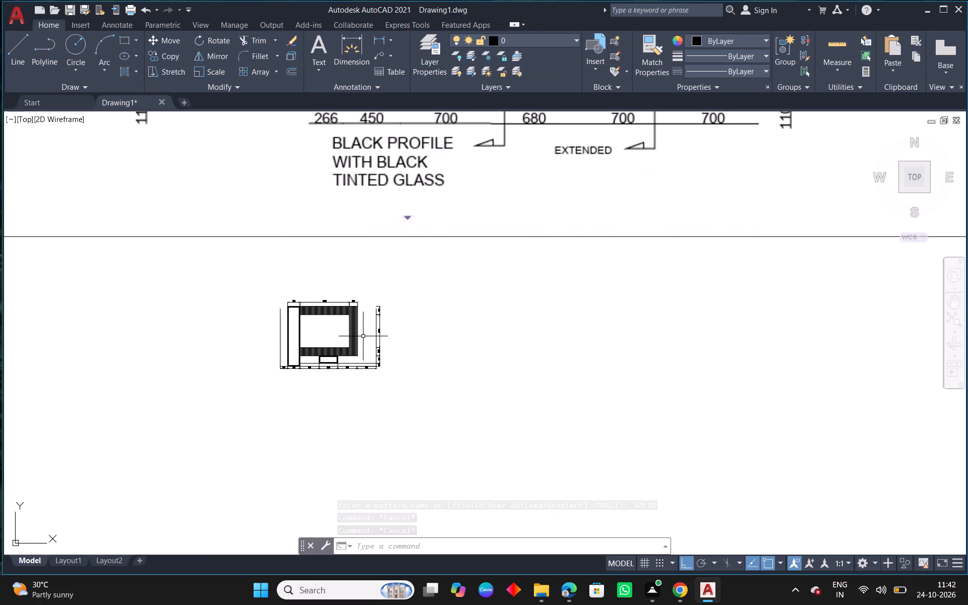
scroll(366, 318, down, 3)
scroll(366, 338, up, 4)
scroll(363, 298, down, 2)
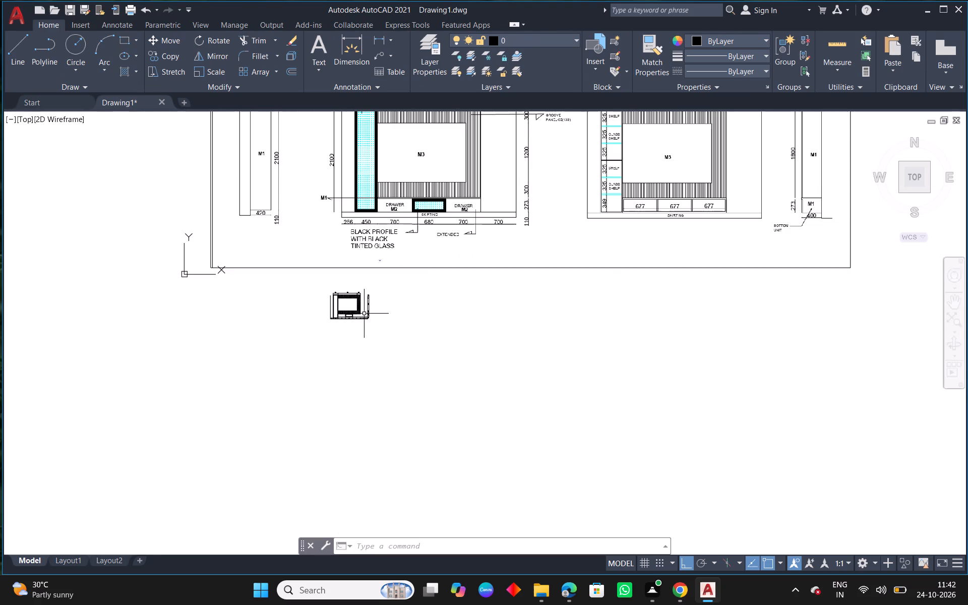
scroll(364, 314, down, 1)
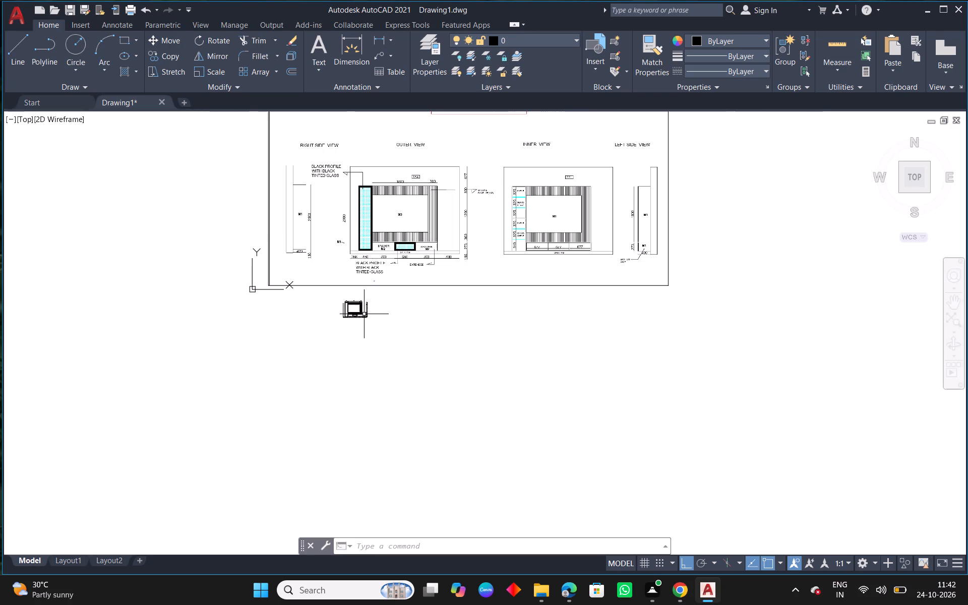
scroll(364, 314, up, 3)
scroll(364, 314, down, 2)
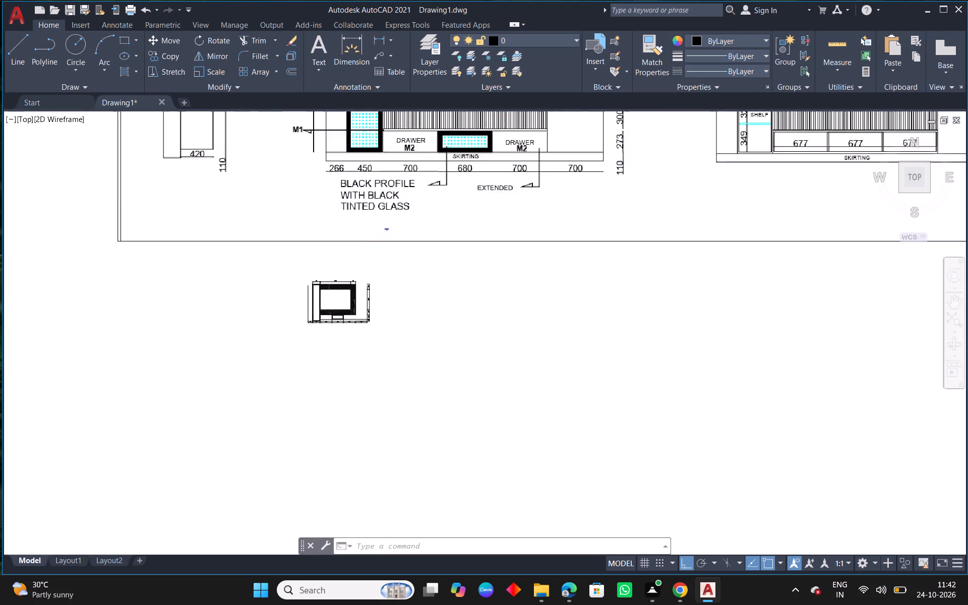
scroll(364, 315, down, 1)
scroll(340, 304, up, 5)
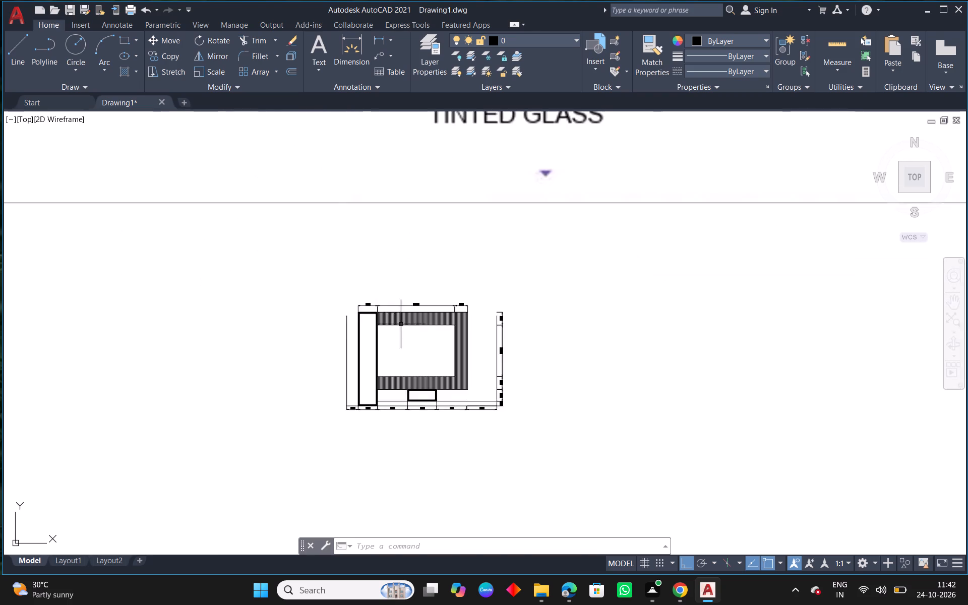
Move the 450, 1800 and 300 dimensions above the unit about 796 mm straight up.
scroll(403, 325, up, 2)
middle_drag(425, 316, 373, 367)
drag(633, 310, 589, 302)
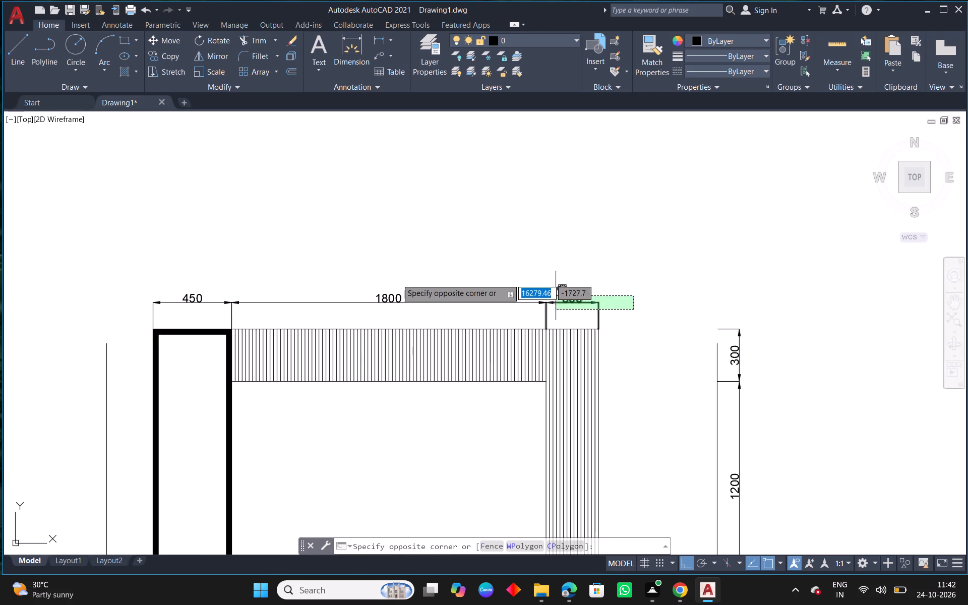
click(139, 251)
key(m)
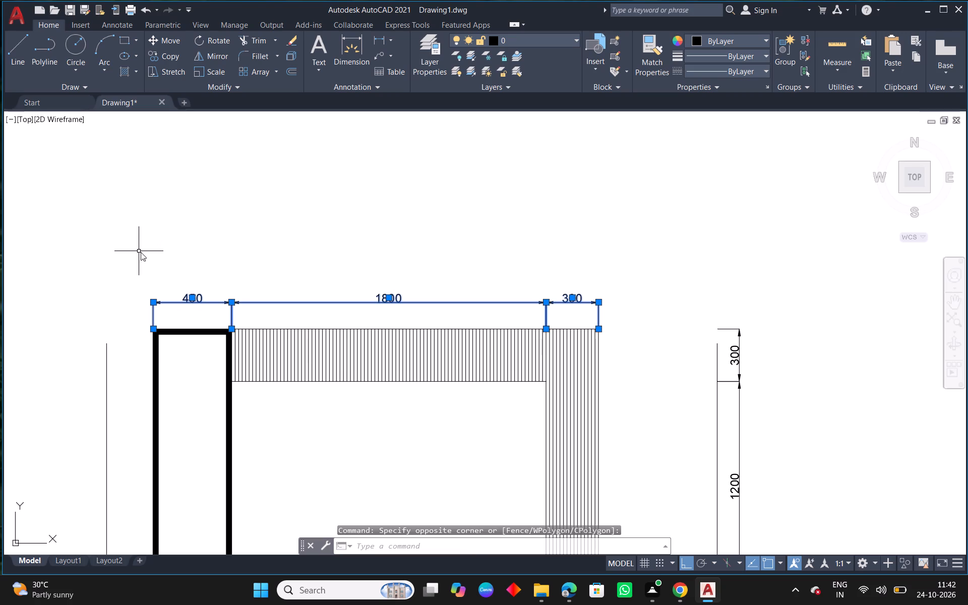
click(319, 297)
click(306, 310)
key(m)
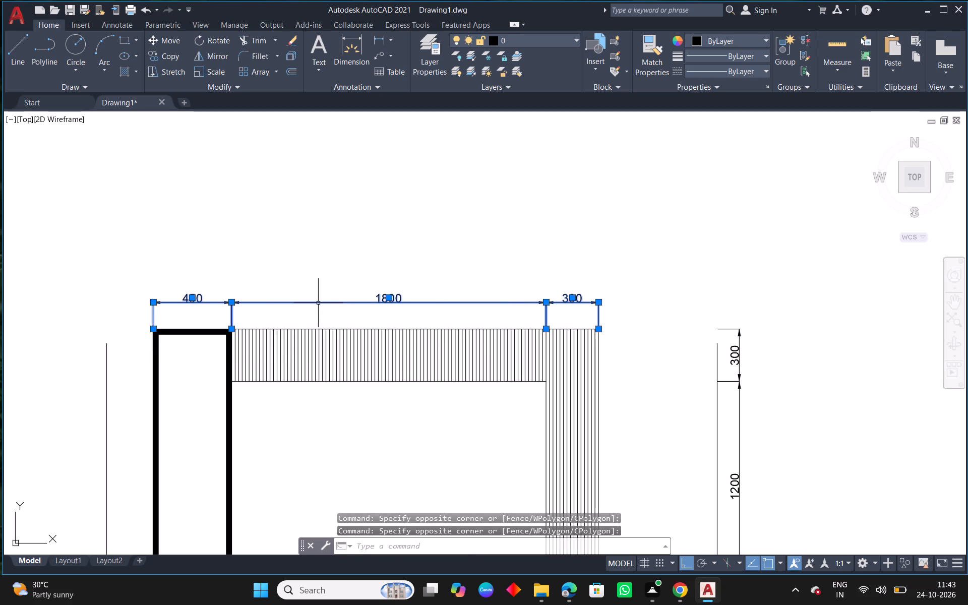
drag(318, 303, 318, 298)
key(m)
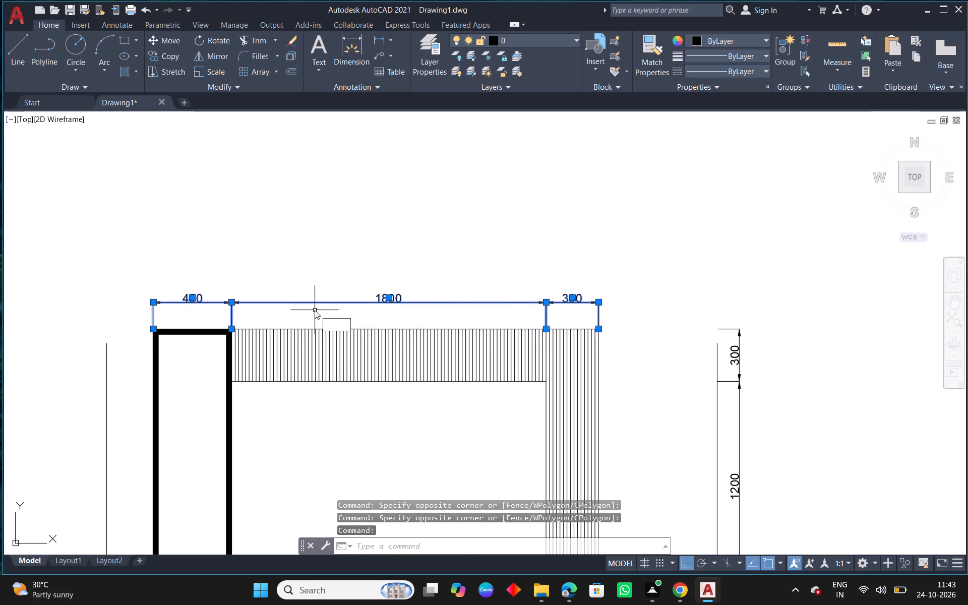
click(347, 339)
click(332, 315)
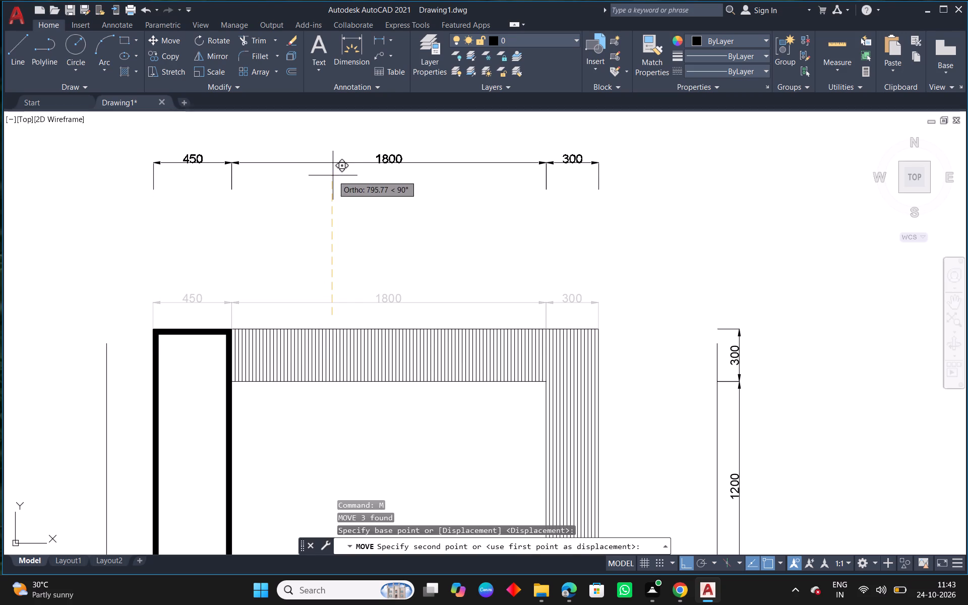
click(333, 175)
key(Escape)
Offset the top edge line of the tall unit and grooved panel 627 mm upward, and finish the Offset command.
key(o)
key(space)
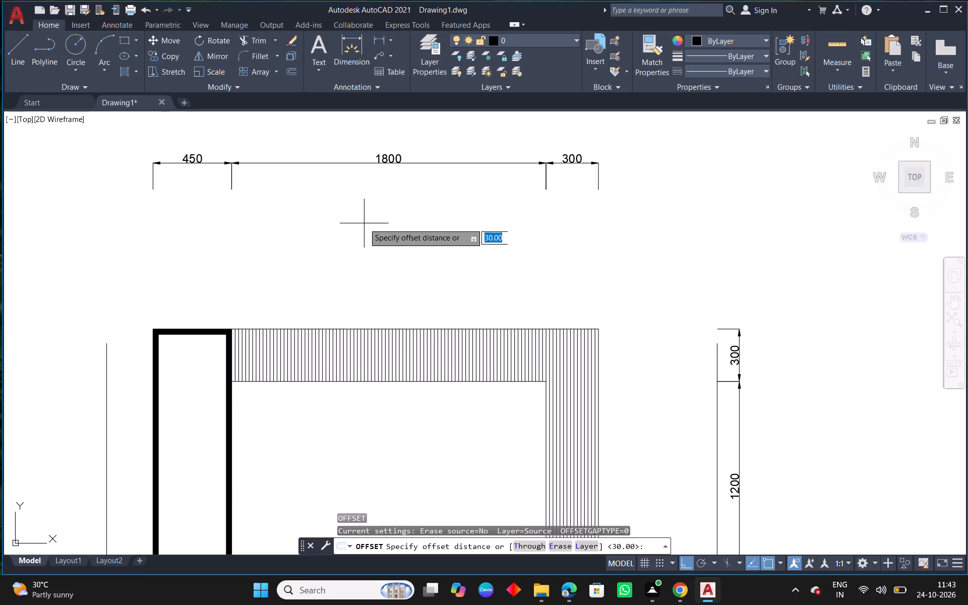
text(627)
key(Return)
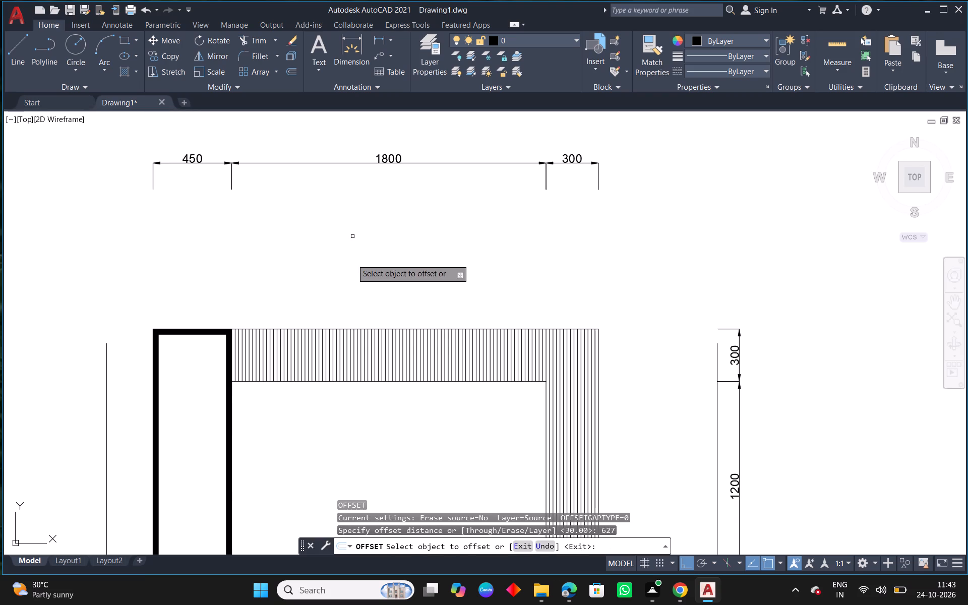
click(359, 329)
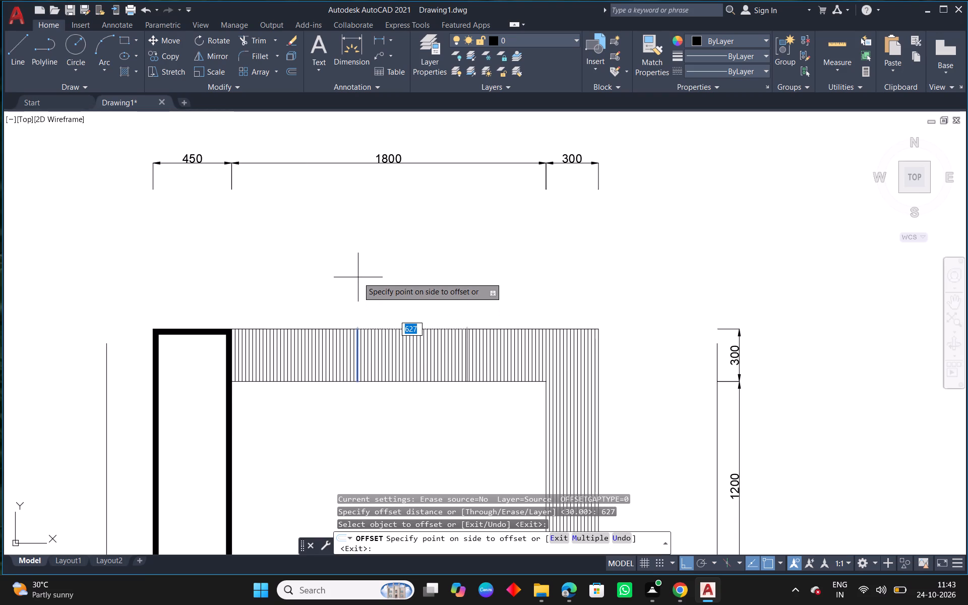
right_click(358, 277)
click(380, 281)
right_click(376, 277)
click(412, 288)
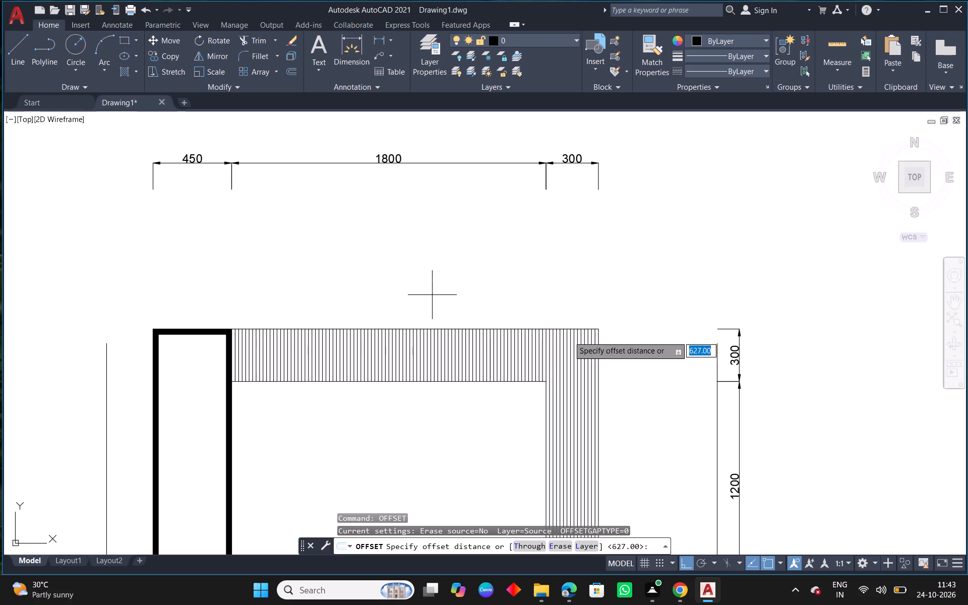
right_click(456, 251)
click(485, 258)
scroll(631, 340, up, 3)
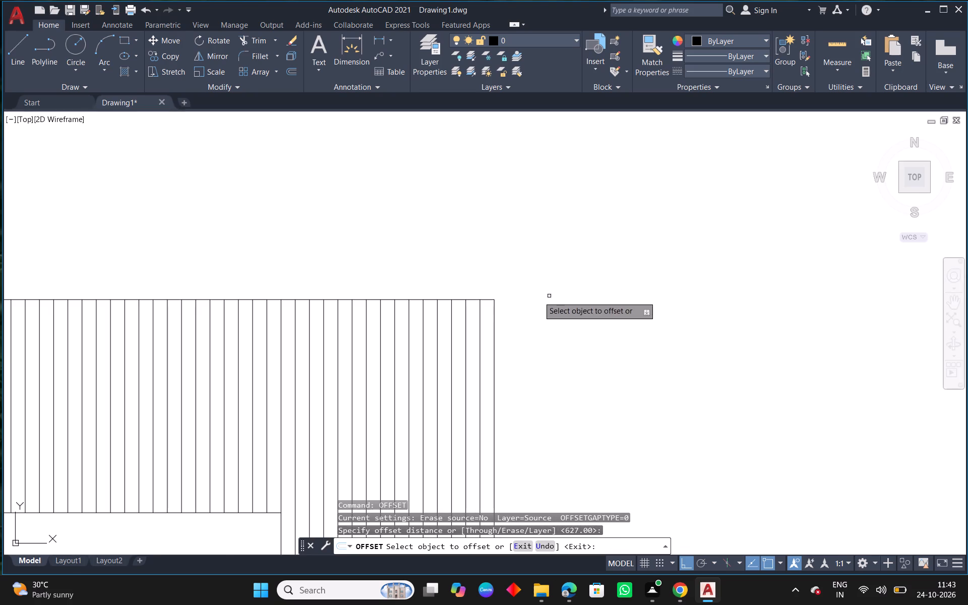
drag(488, 299, 493, 280)
click(488, 240)
scroll(514, 303, down, 7)
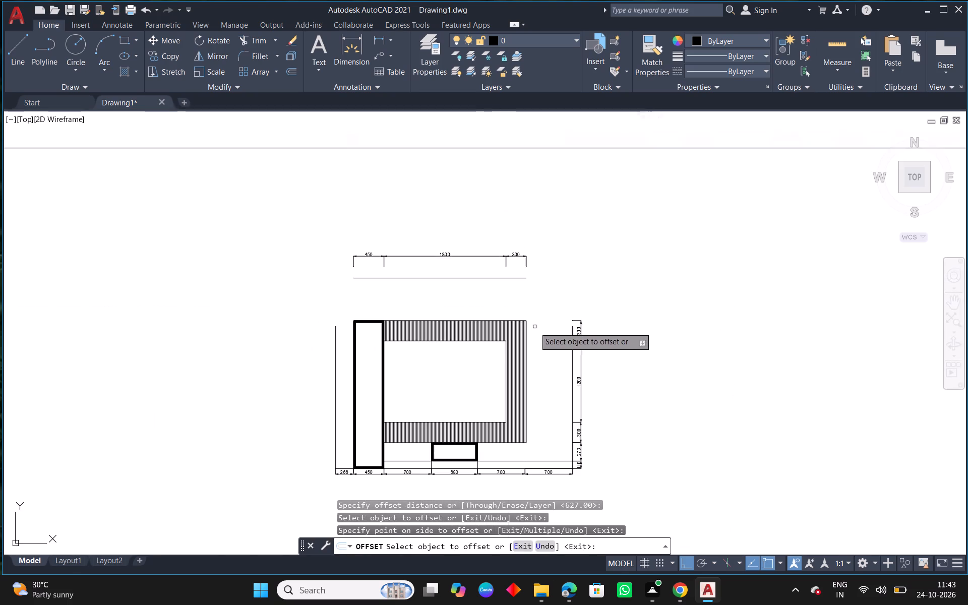
right_click(560, 277)
click(592, 283)
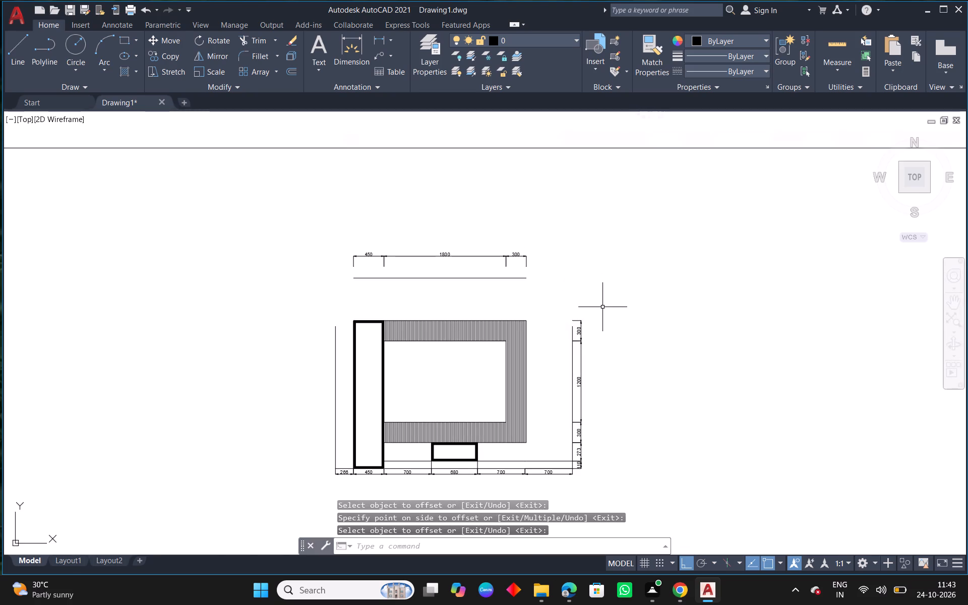
key(Escape)
Fillet the new upper line with the left and right outer wall lines to form two sharp top corners.
text(f)
key(space)
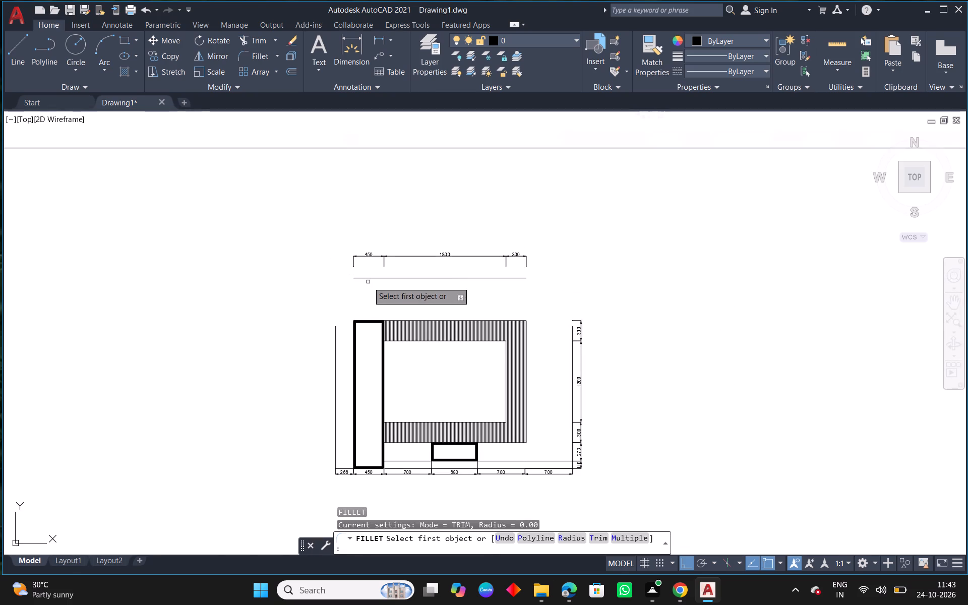
click(368, 278)
click(336, 331)
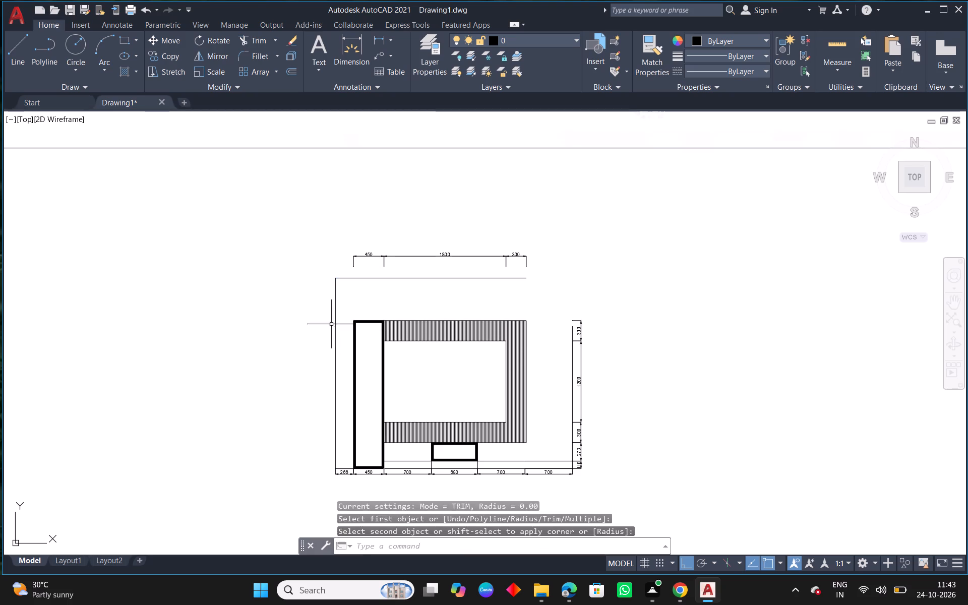
right_click(285, 272)
click(332, 280)
click(521, 279)
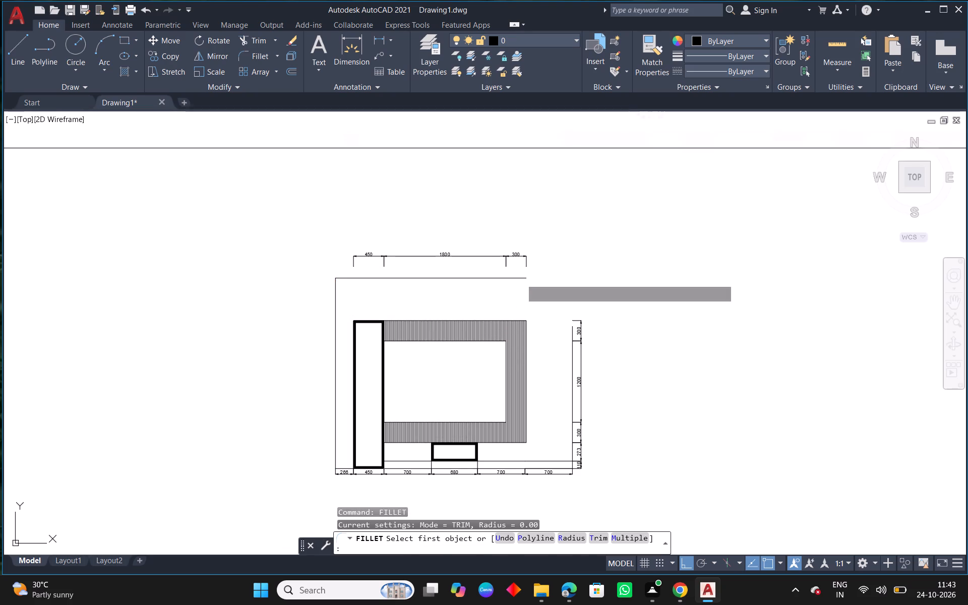
click(573, 333)
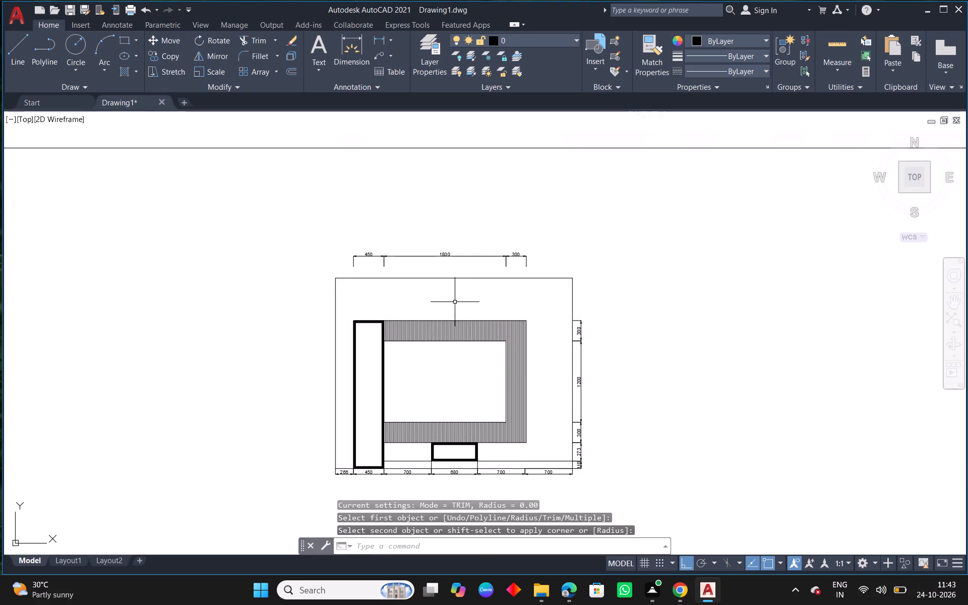
Erase the 450, 1800 and 300 dimensions above the redrawn elevation.
middle_drag(505, 301, 426, 314)
scroll(323, 294, down, 1)
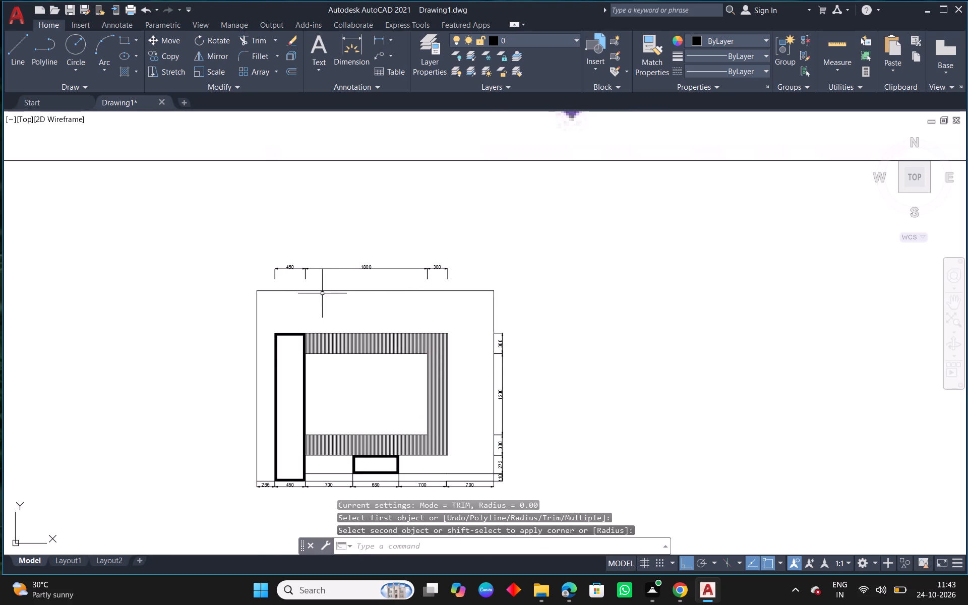
drag(475, 263, 455, 264)
click(285, 282)
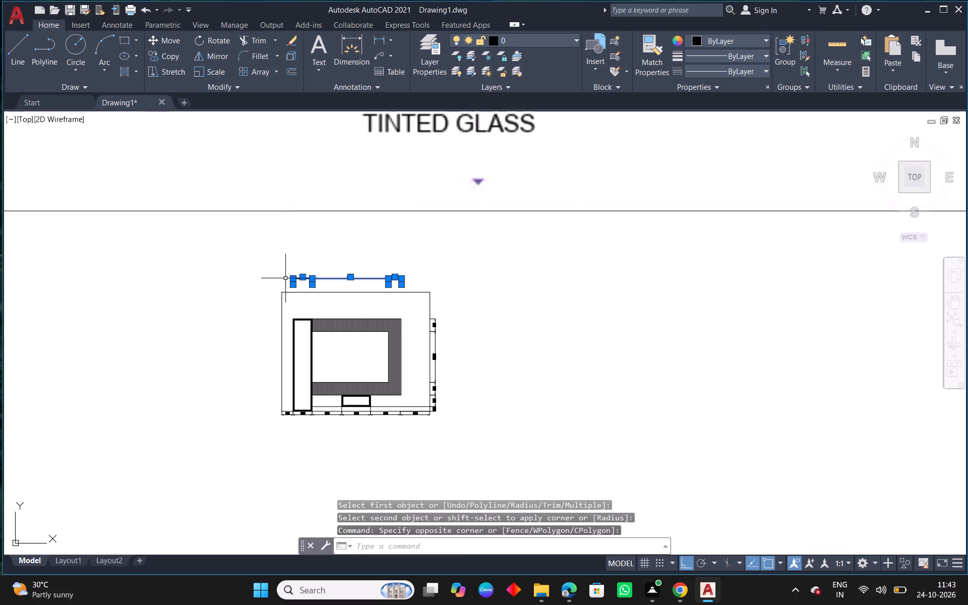
click(289, 42)
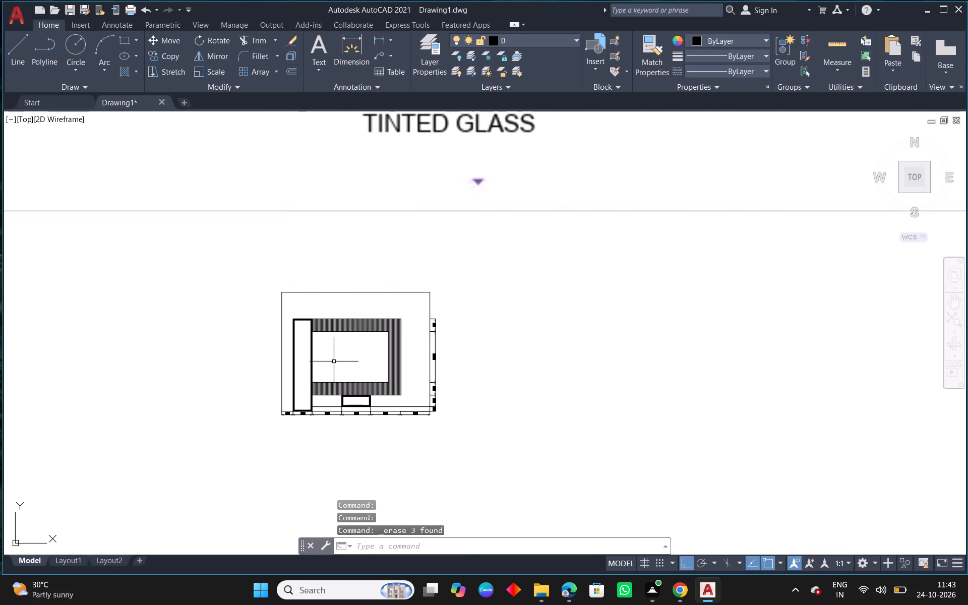
Compare the redrawn elevation with the reference outer view to check which dimensions belong along its top.
scroll(309, 423, down, 2)
middle_drag(437, 319, 418, 374)
scroll(416, 380, down, 1)
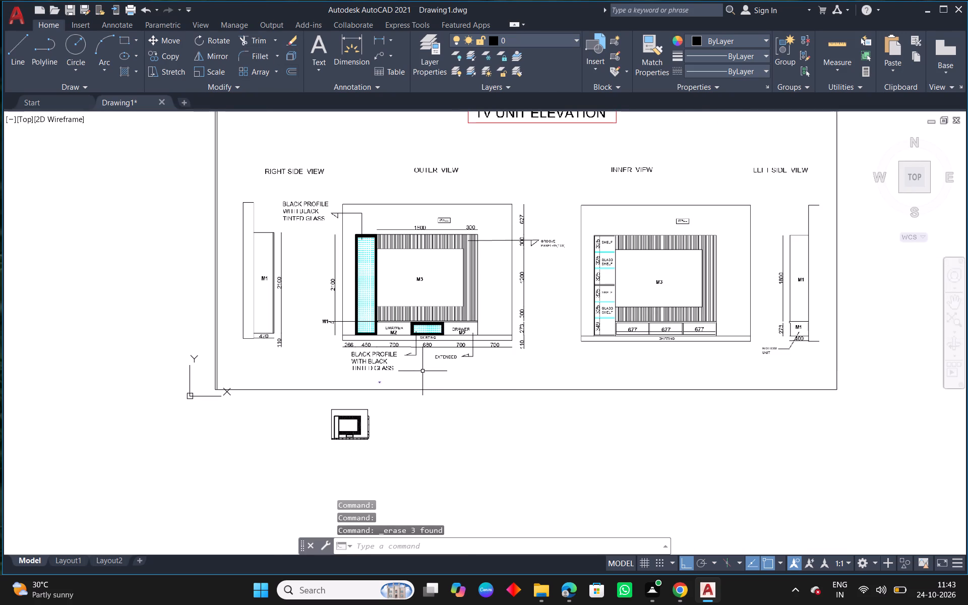
middle_drag(411, 336, 404, 308)
scroll(340, 394, up, 3)
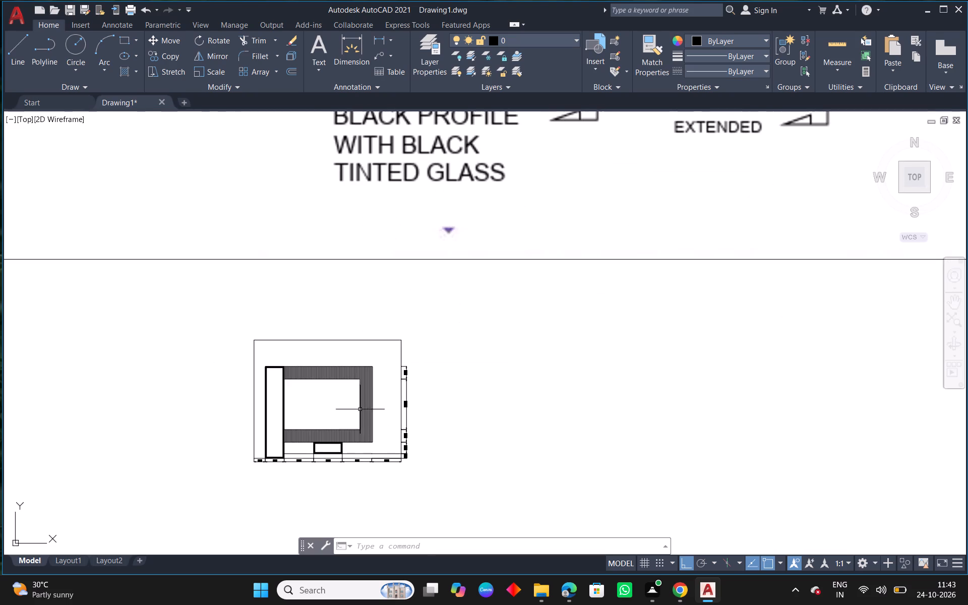
middle_drag(375, 431, 431, 280)
scroll(363, 317, up, 3)
scroll(363, 320, down, 3)
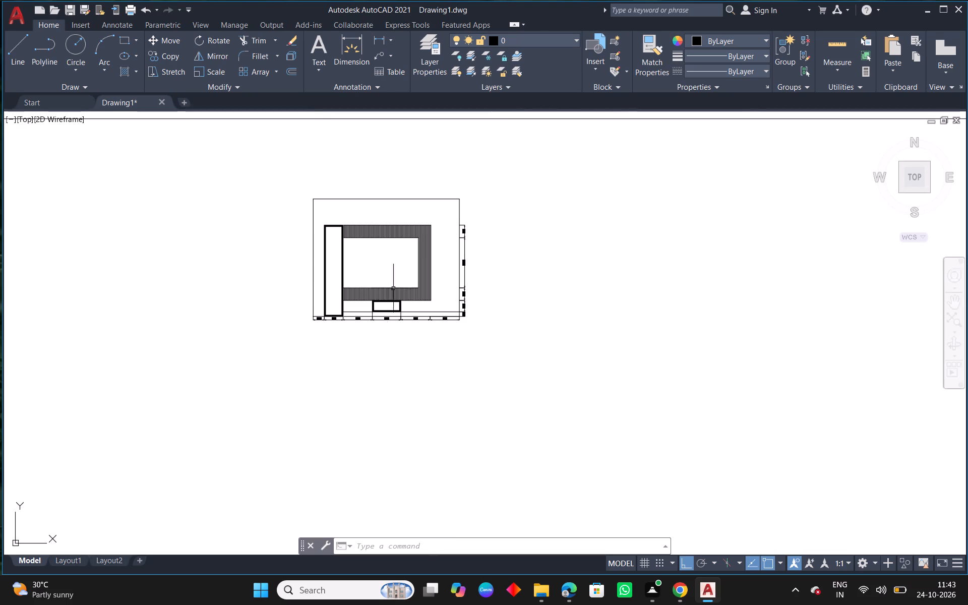
middle_drag(423, 231, 331, 255)
scroll(281, 248, up, 2)
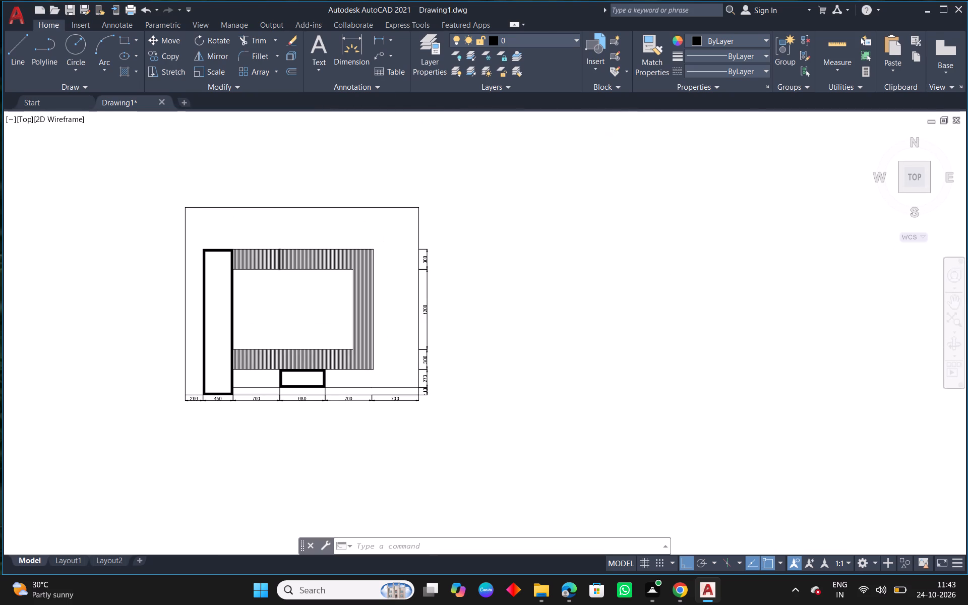
scroll(340, 302, down, 4)
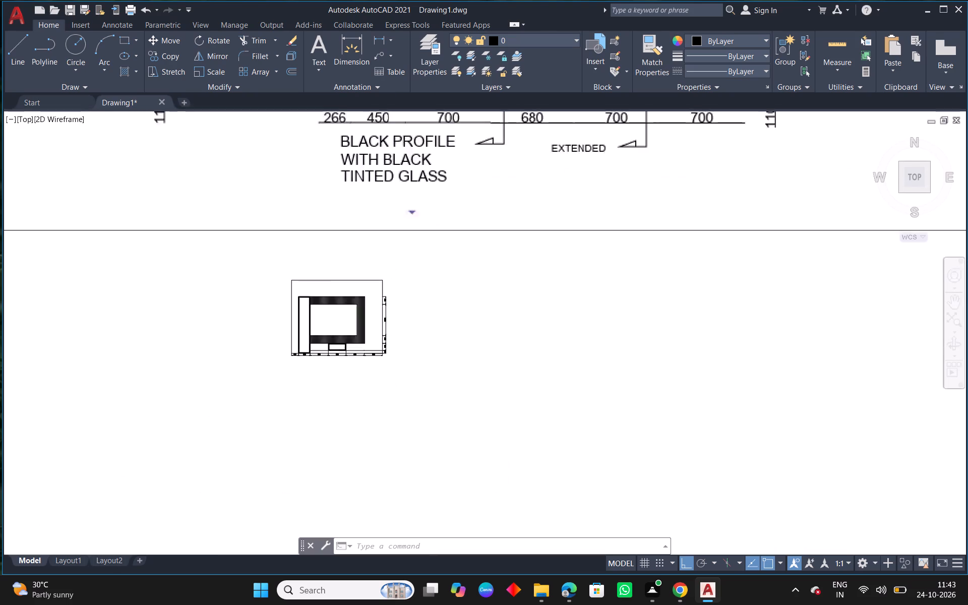
scroll(384, 305, down, 1)
middle_drag(388, 295, 375, 300)
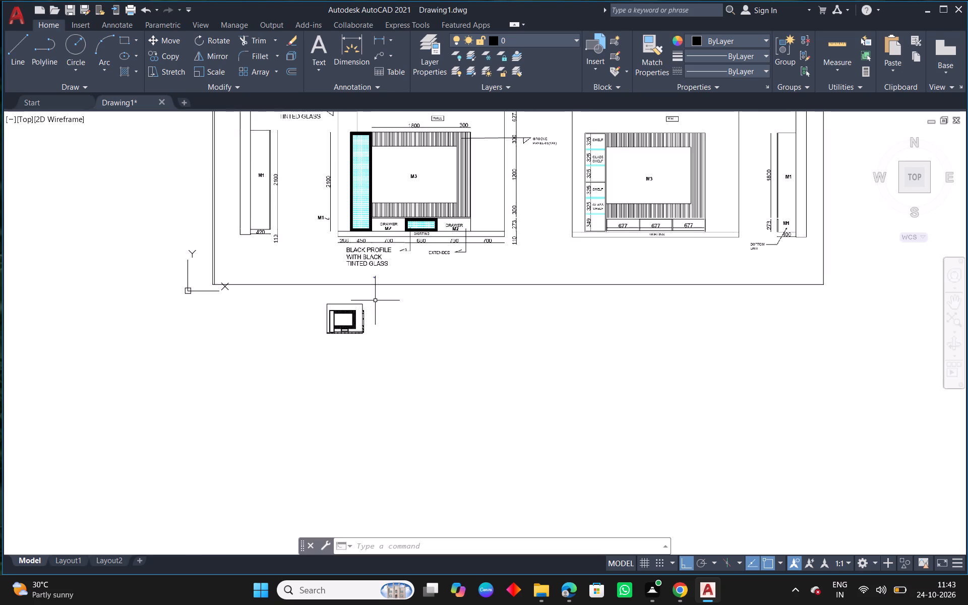
scroll(329, 312, up, 4)
scroll(394, 352, up, 1)
middle_drag(387, 345, 353, 350)
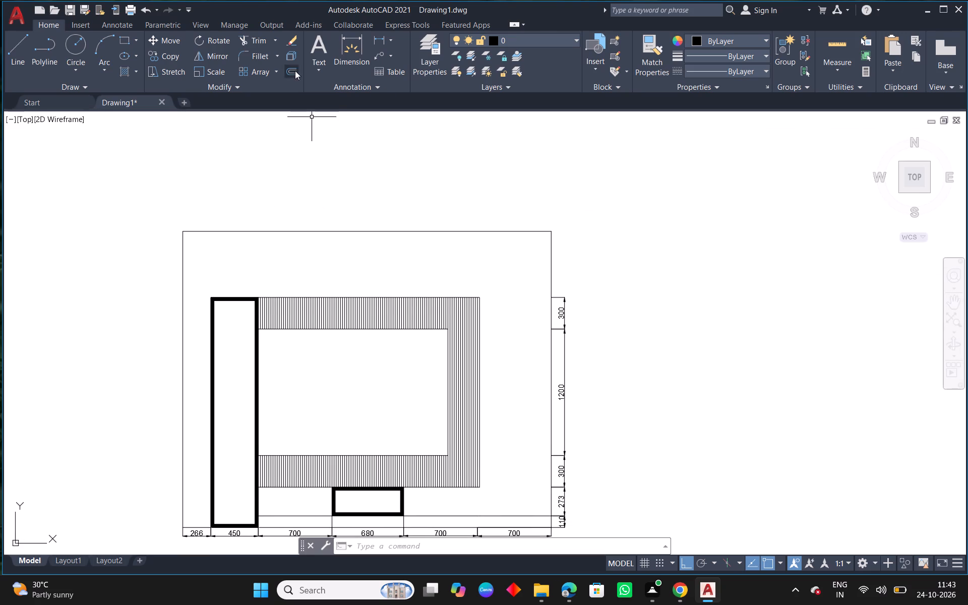
Dimension the 266 gap between the left wall line and tall unit and the tall unit's 450 width, aligned above the wall outline.
click(350, 41)
scroll(198, 235, up, 1)
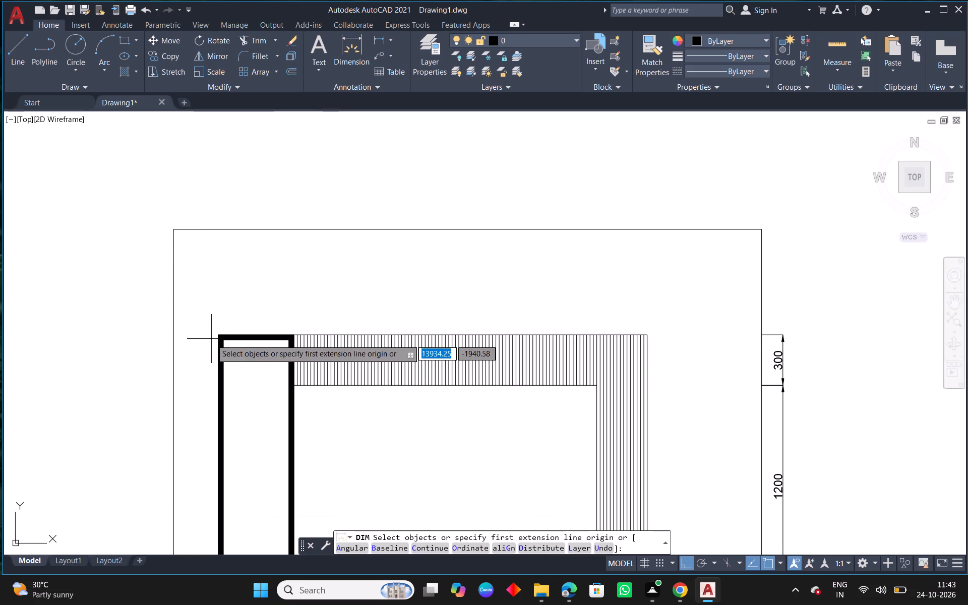
click(217, 334)
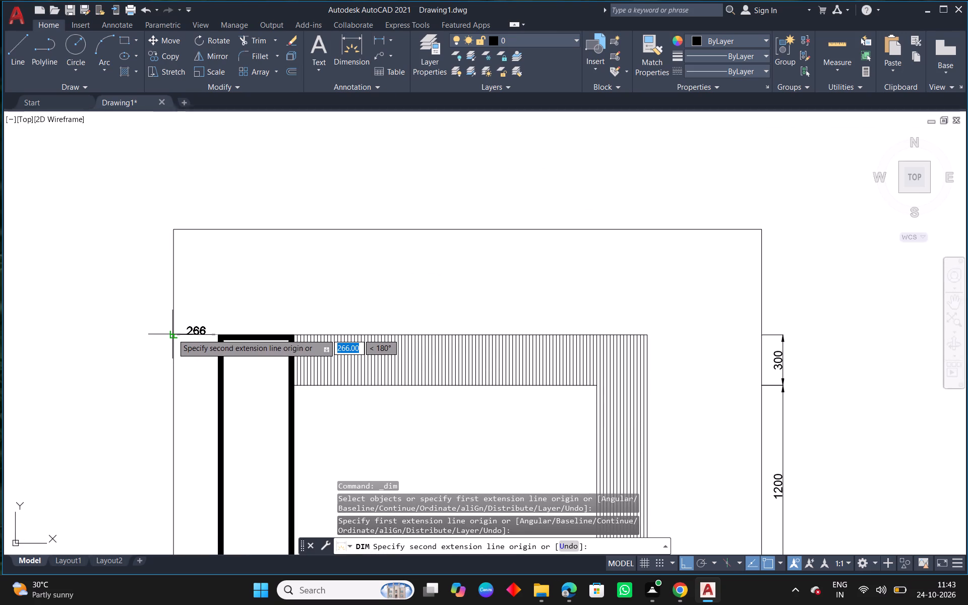
drag(170, 334, 170, 328)
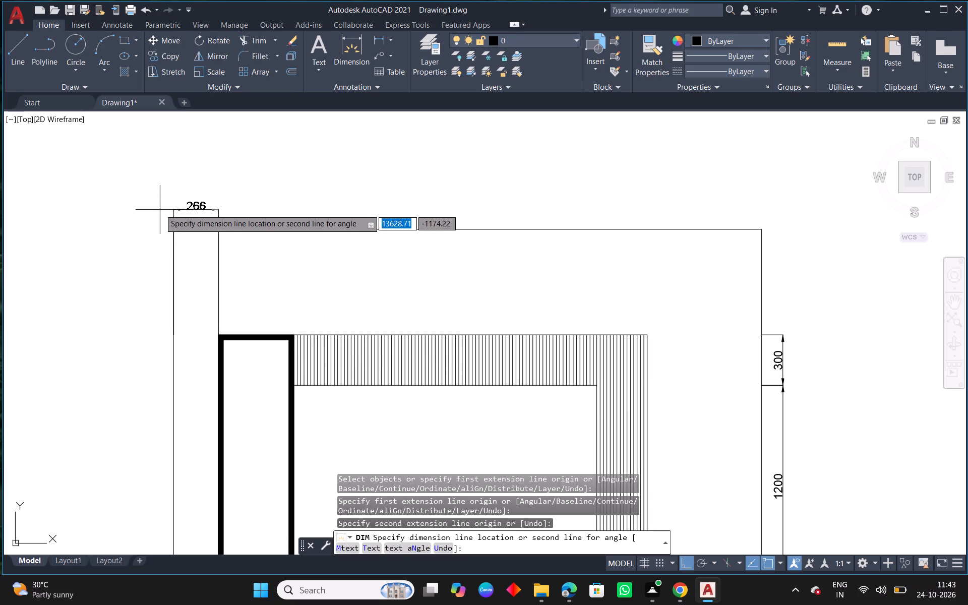
click(162, 201)
click(219, 337)
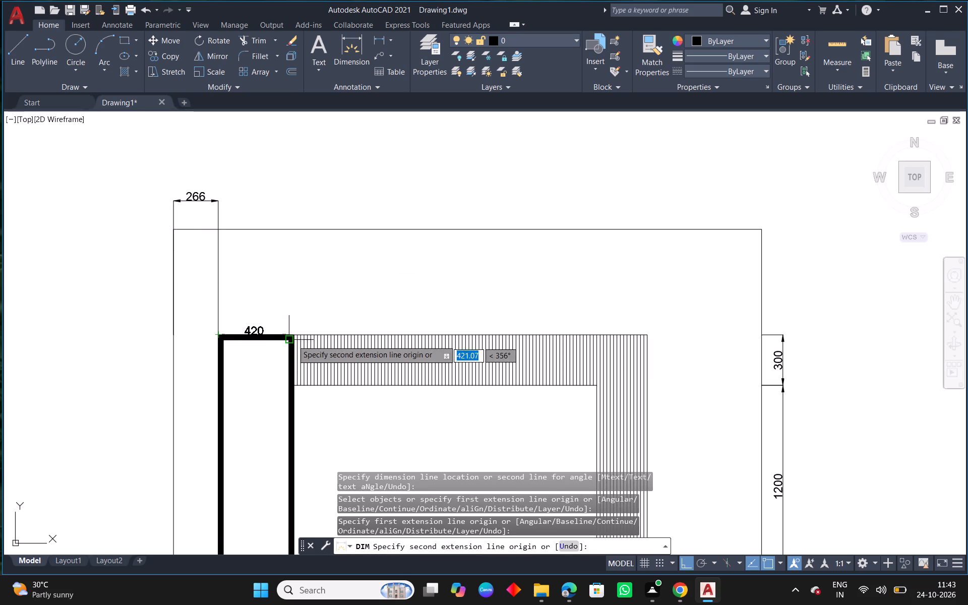
click(296, 336)
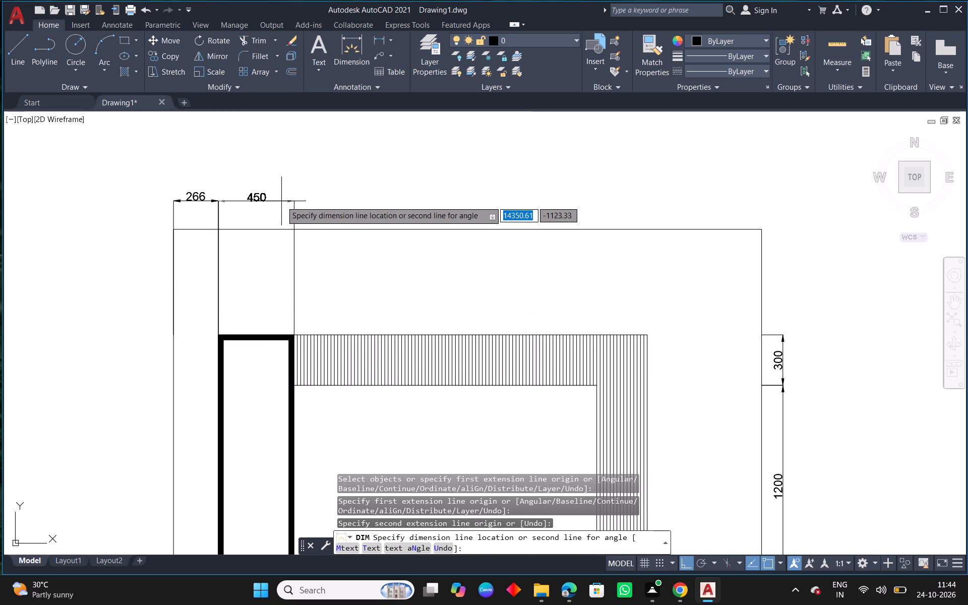
click(281, 201)
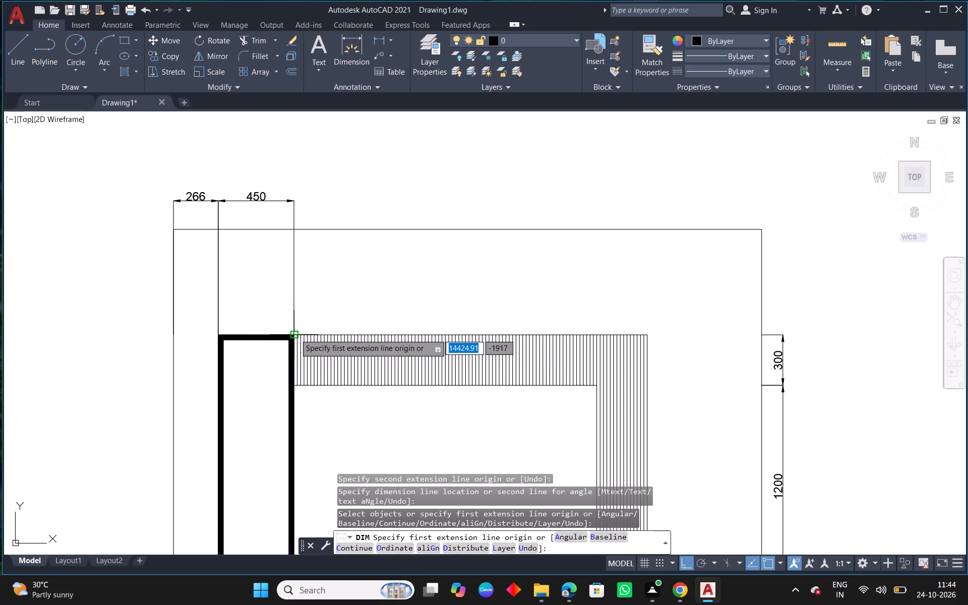
Add the grooved panel's 2100 width and the 680 gap to the right wall line to the upper dimension row, and finish dimensioning.
click(295, 334)
middle_drag(494, 330, 332, 317)
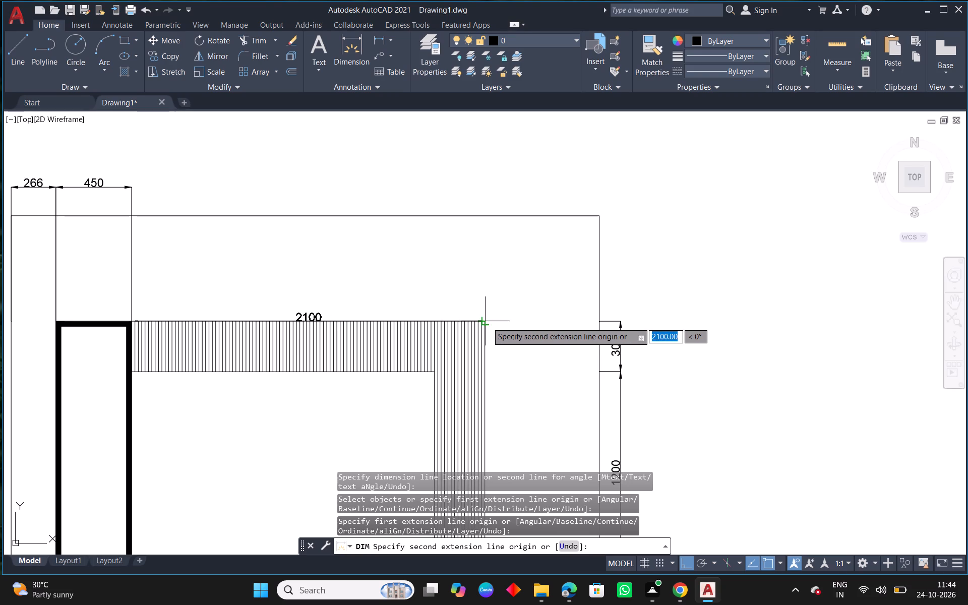
click(487, 322)
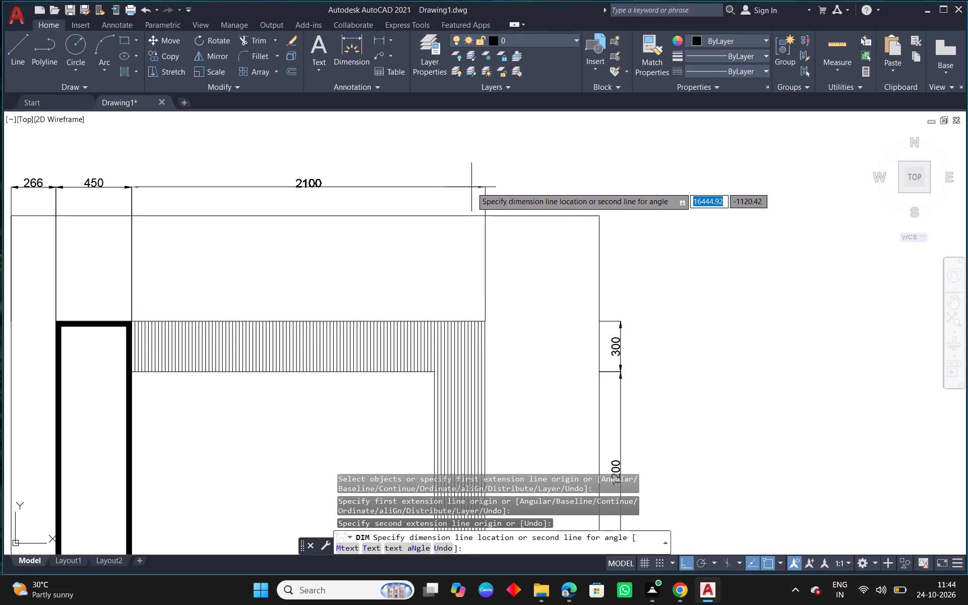
click(471, 187)
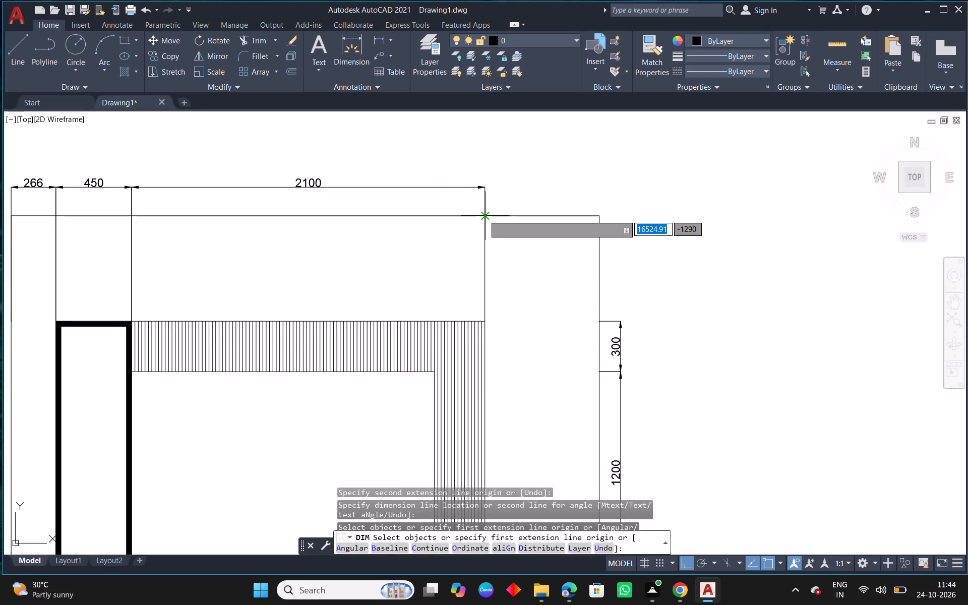
click(484, 214)
click(601, 216)
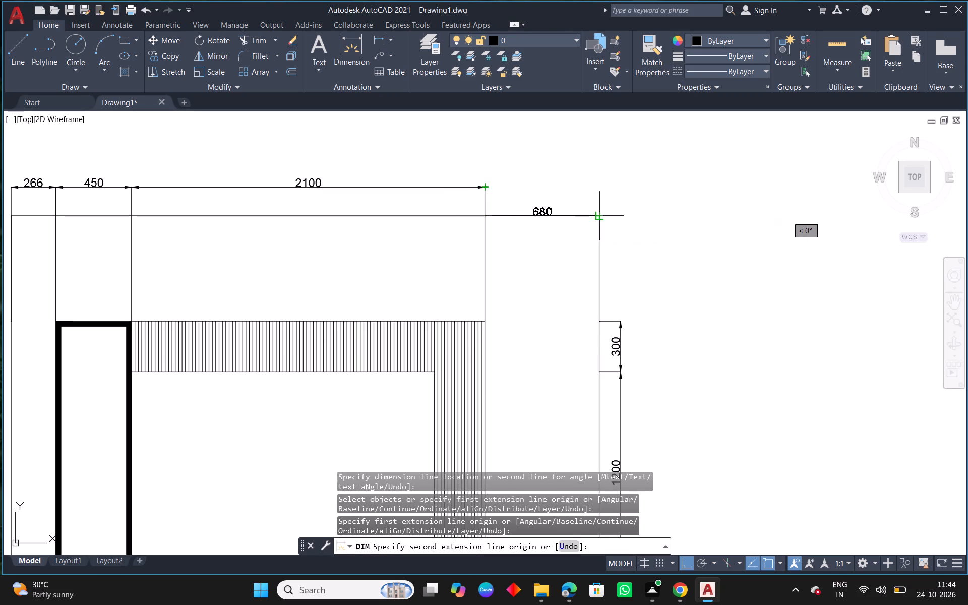
click(599, 187)
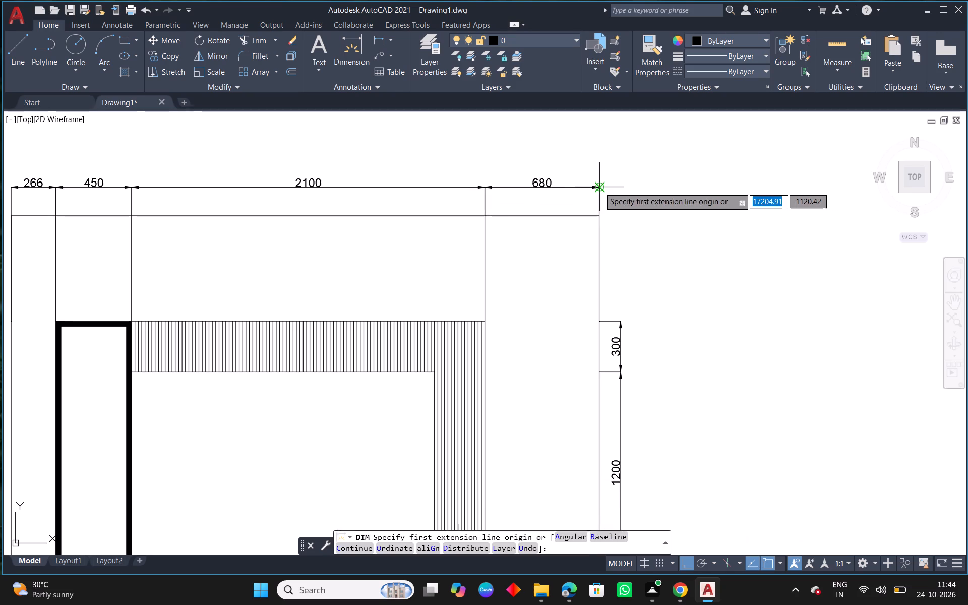
right_click(598, 187)
click(624, 194)
Compare the redrawn elevation's lower part and dimensions with the reference outer view.
scroll(530, 242, down, 2)
middle_drag(567, 303, 472, 237)
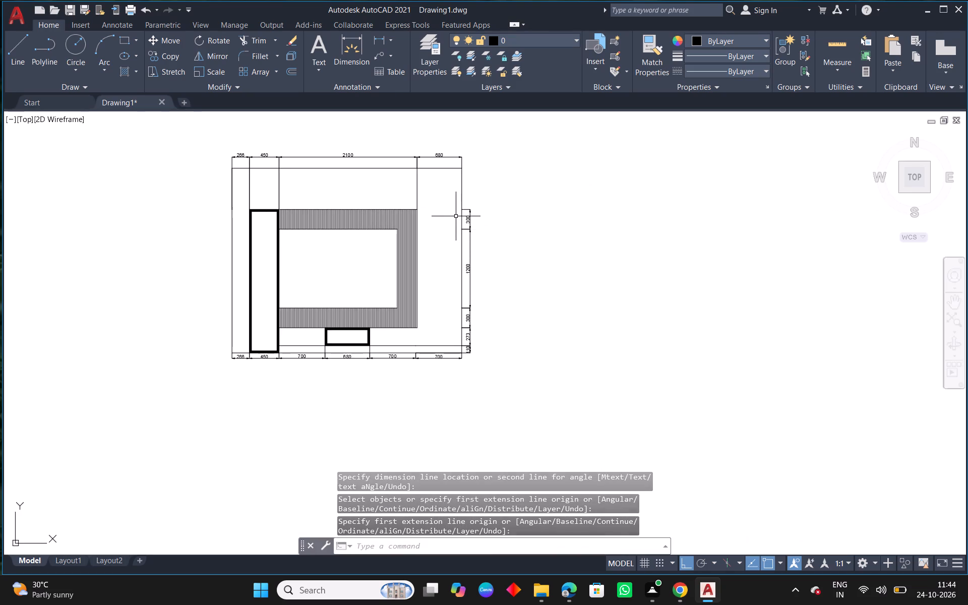
middle_drag(444, 226, 390, 330)
scroll(390, 333, down, 3)
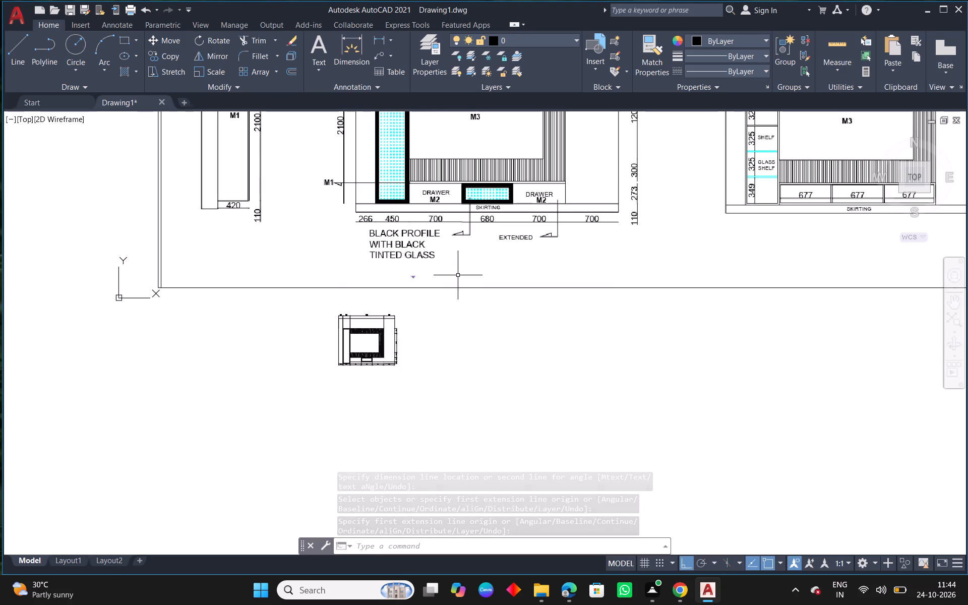
middle_drag(504, 331, 403, 407)
scroll(402, 410, down, 1)
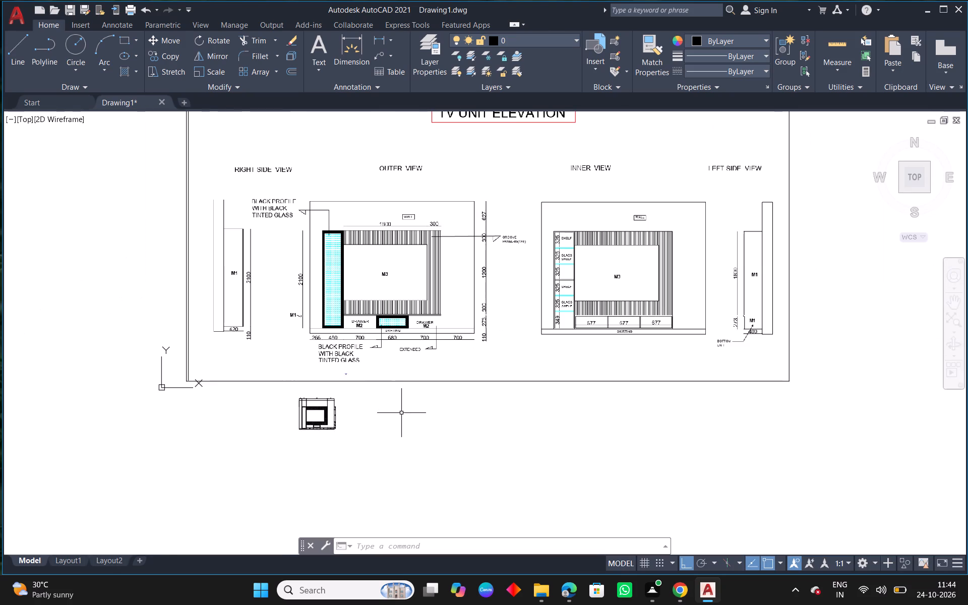
middle_drag(365, 406, 447, 310)
scroll(406, 330, up, 7)
middle_drag(481, 367, 472, 368)
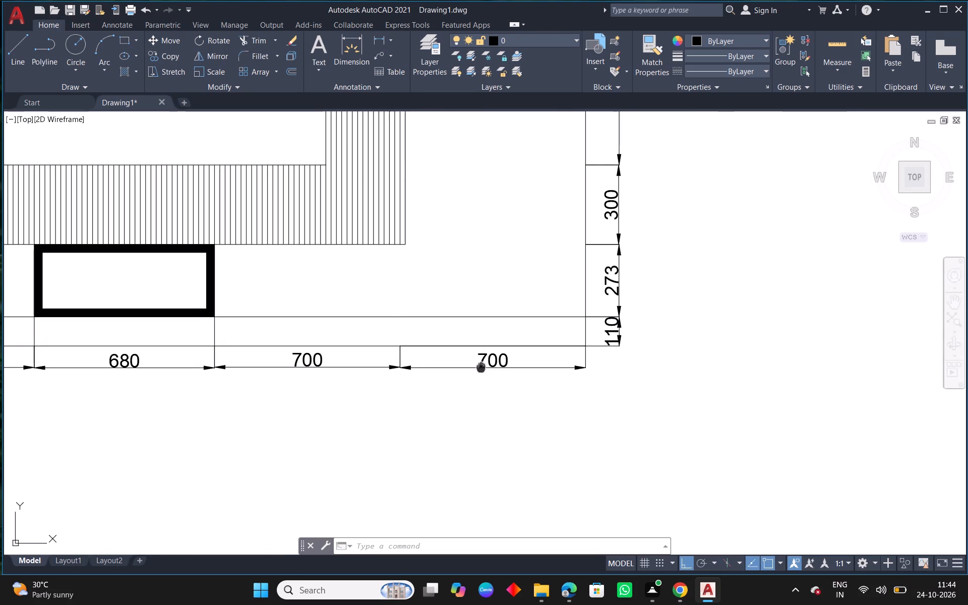
middle_drag(472, 368, 422, 414)
scroll(421, 417, down, 2)
middle_drag(458, 359, 449, 369)
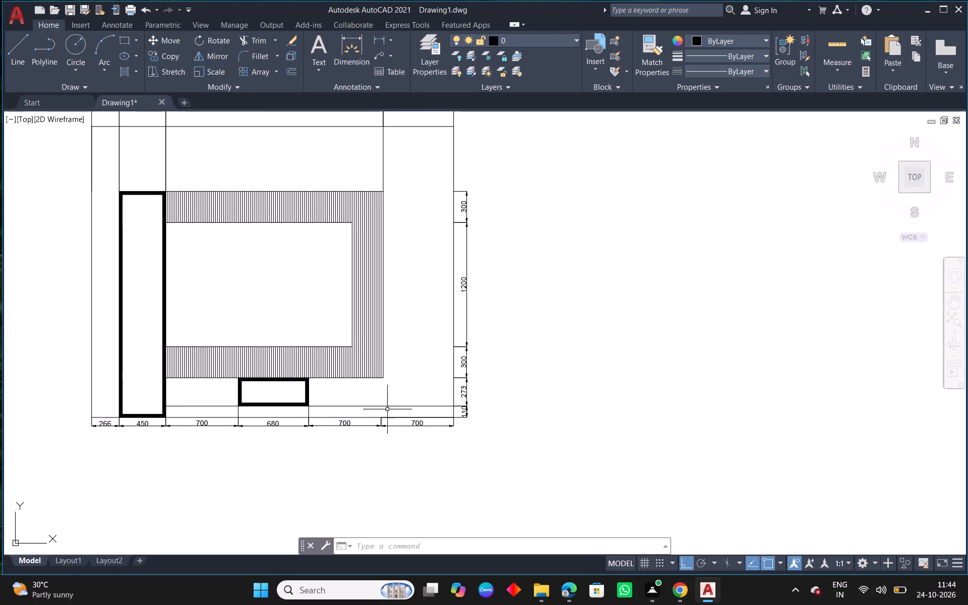
Stretch both extension line origins of the 110 skirting dimension to the right outer wall line.
scroll(391, 427, up, 3)
click(427, 396)
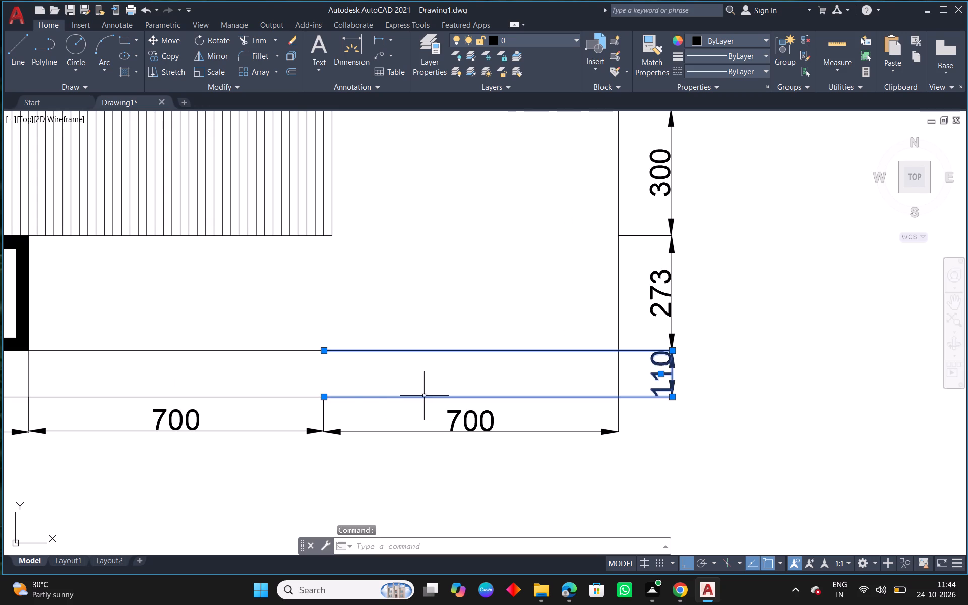
click(324, 396)
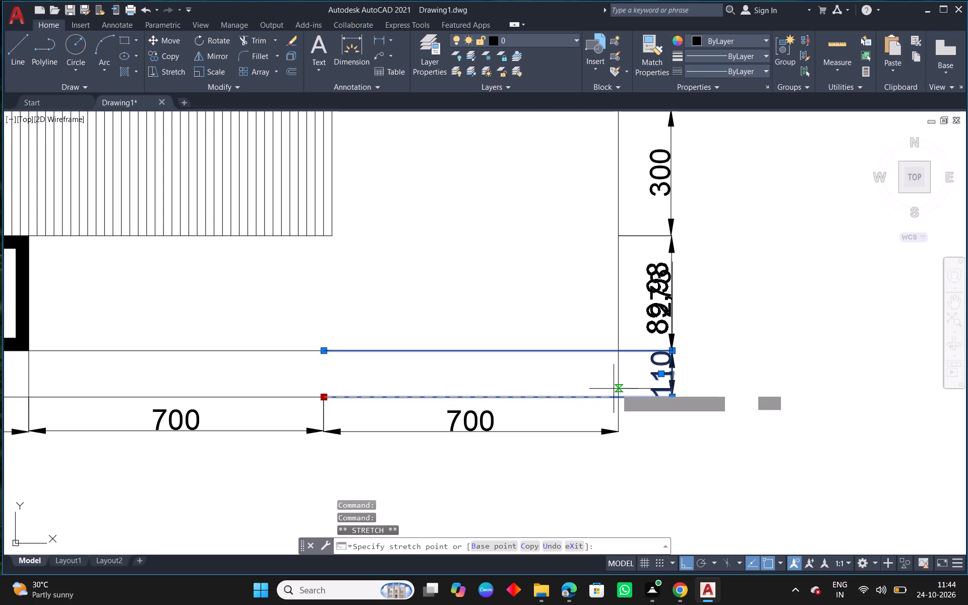
click(619, 396)
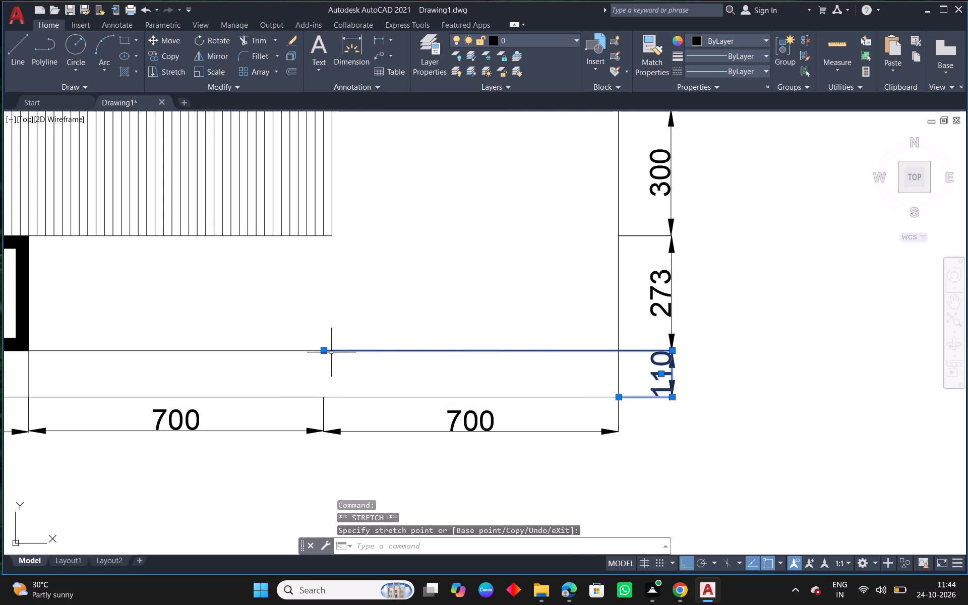
click(325, 351)
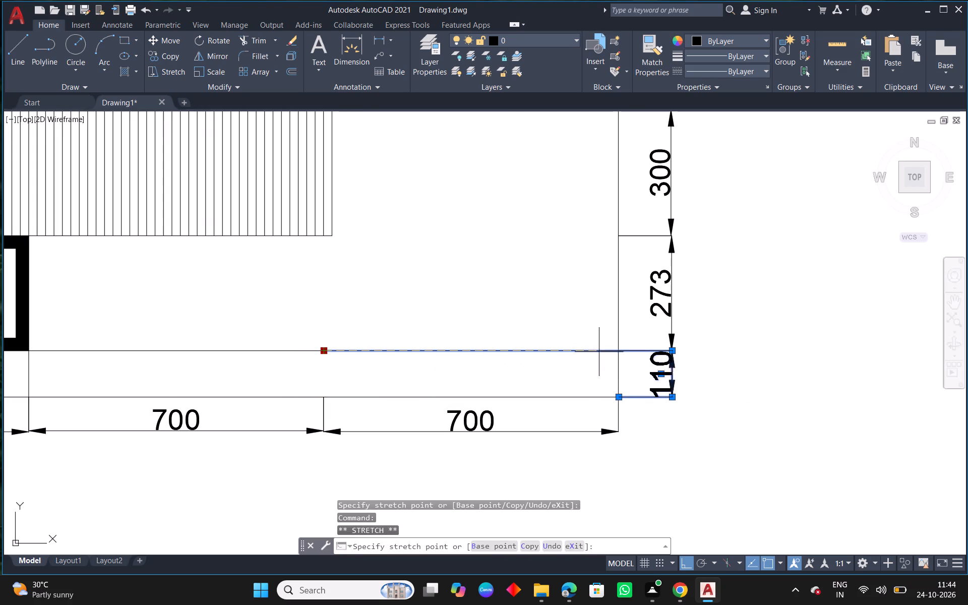
click(616, 350)
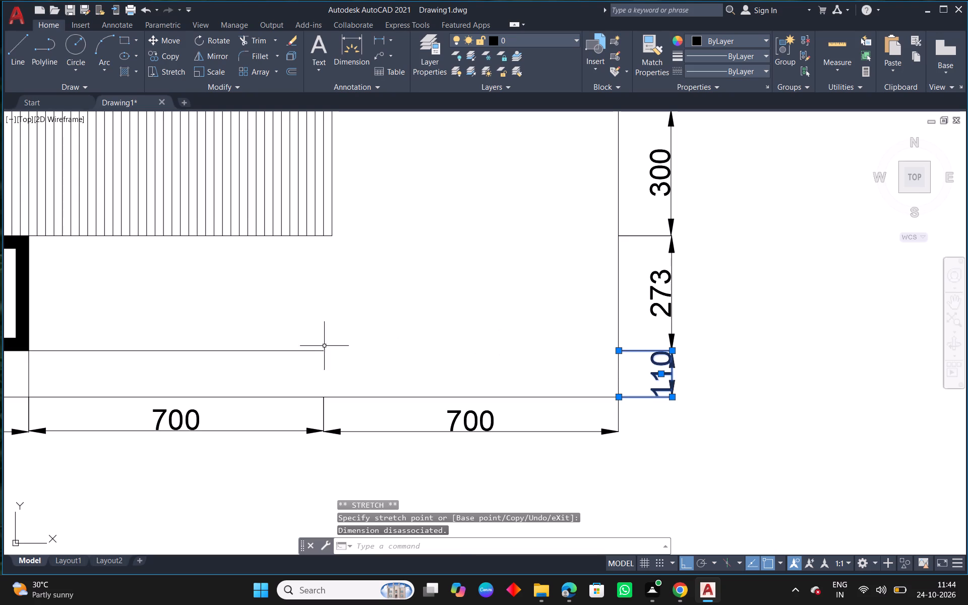
middle_drag(348, 345, 491, 346)
key(Escape)
Extend the grooved panel's right edge line down to the floor line.
text(ex)
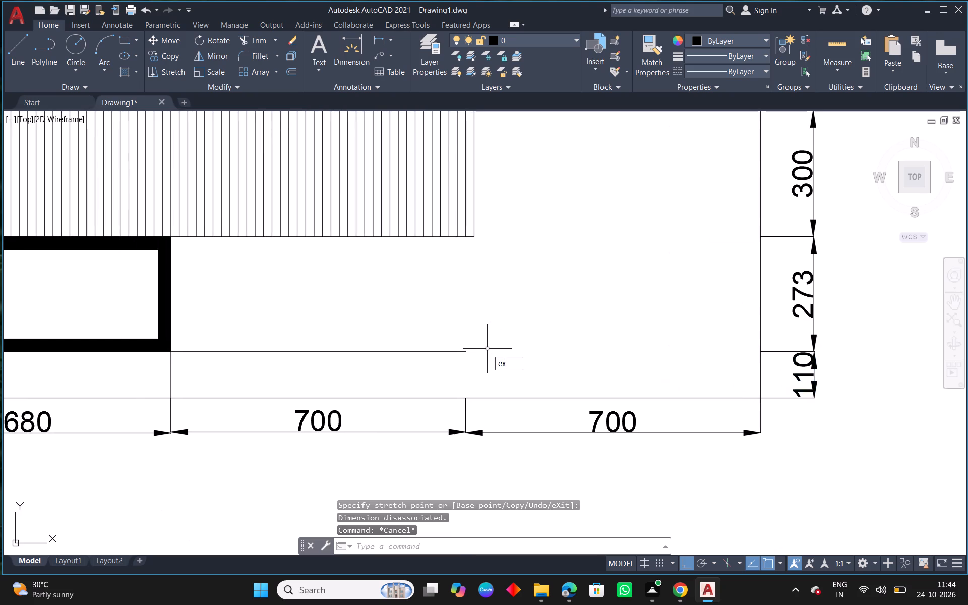
key(space)
drag(486, 229, 467, 226)
key(Escape)
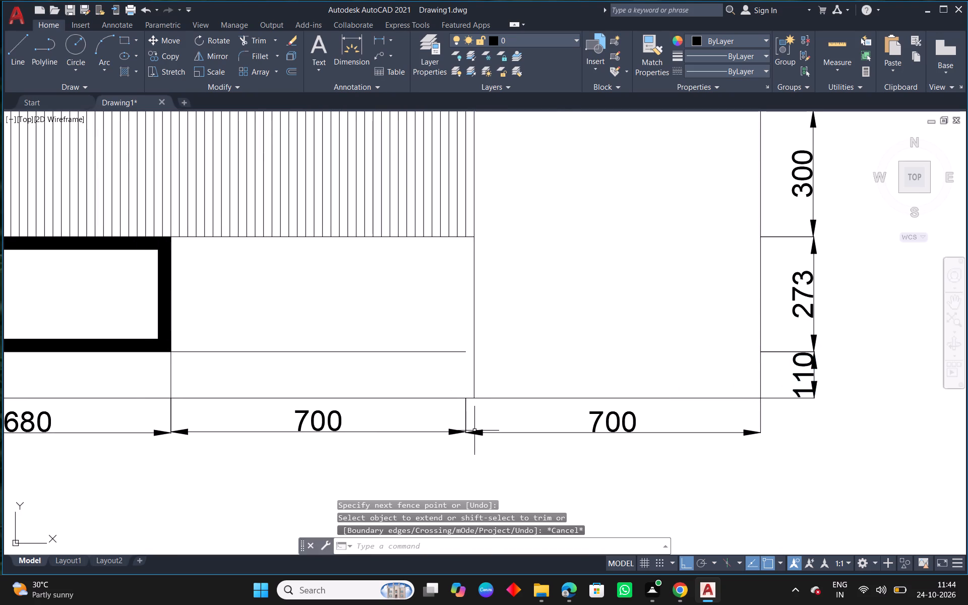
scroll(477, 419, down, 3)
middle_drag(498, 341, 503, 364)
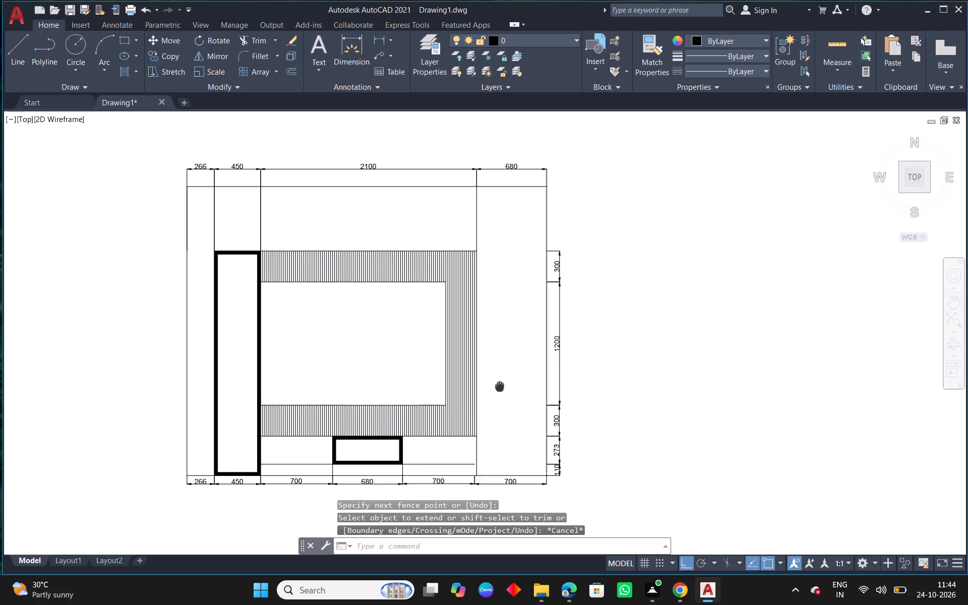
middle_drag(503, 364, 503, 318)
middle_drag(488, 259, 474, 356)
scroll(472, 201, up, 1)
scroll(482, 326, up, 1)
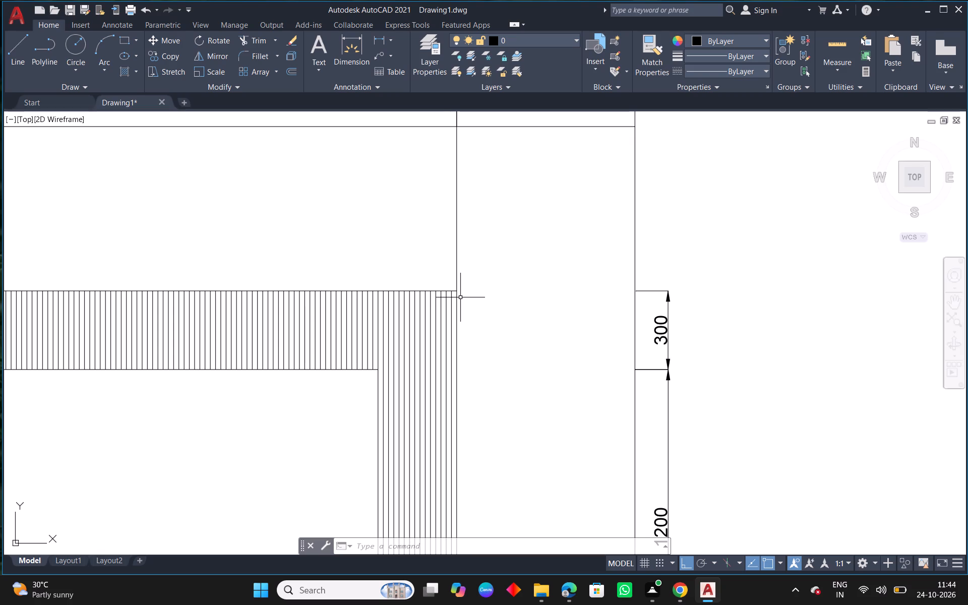
Stretch the inner extension line origin of the upper 680 dimension to the grooved panel's top edge, making the dimension 700.
middle_drag(561, 326, 557, 314)
middle_drag(557, 314, 542, 240)
scroll(535, 264, down, 1)
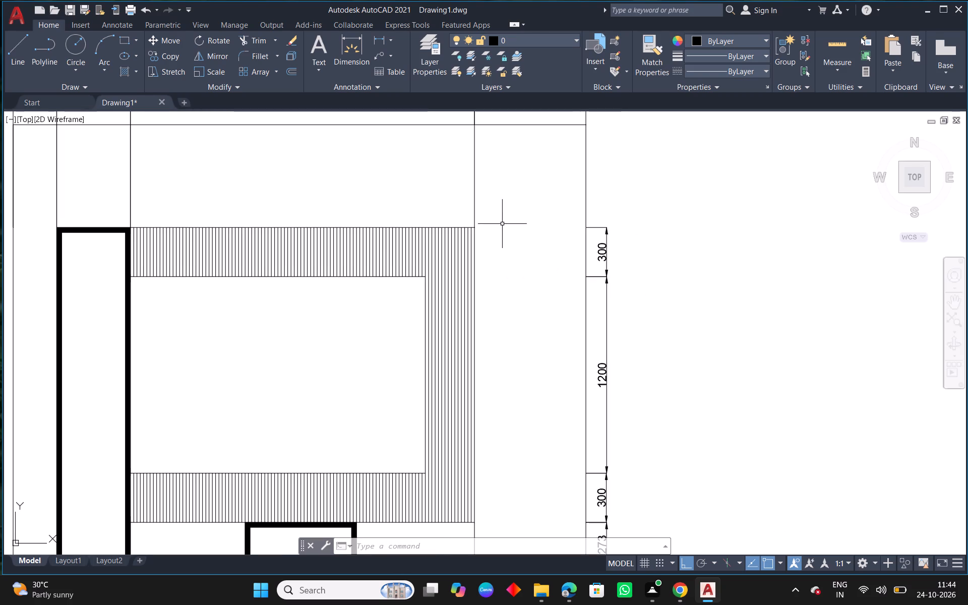
middle_drag(502, 224, 487, 354)
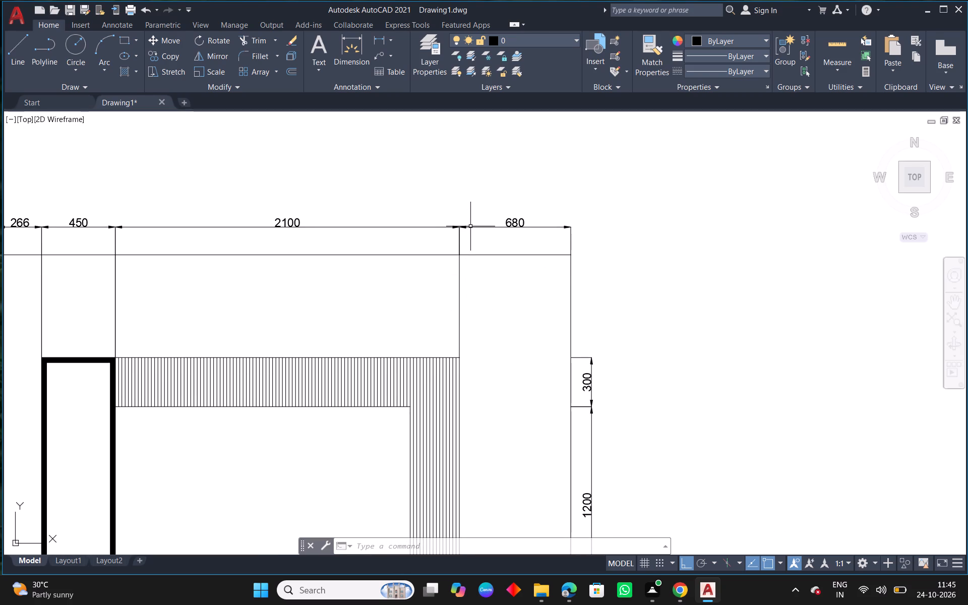
click(470, 226)
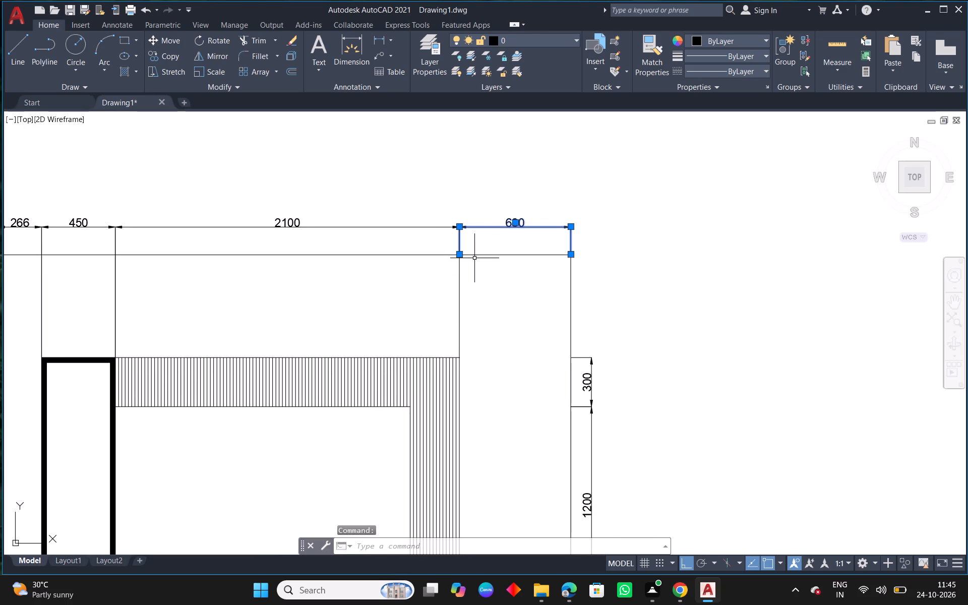
scroll(465, 354, up, 1)
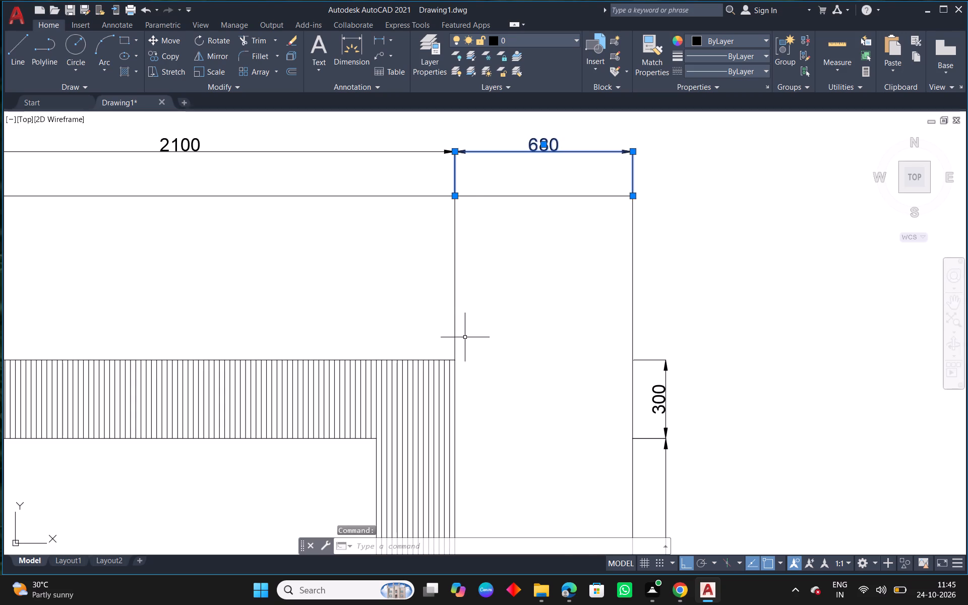
click(454, 196)
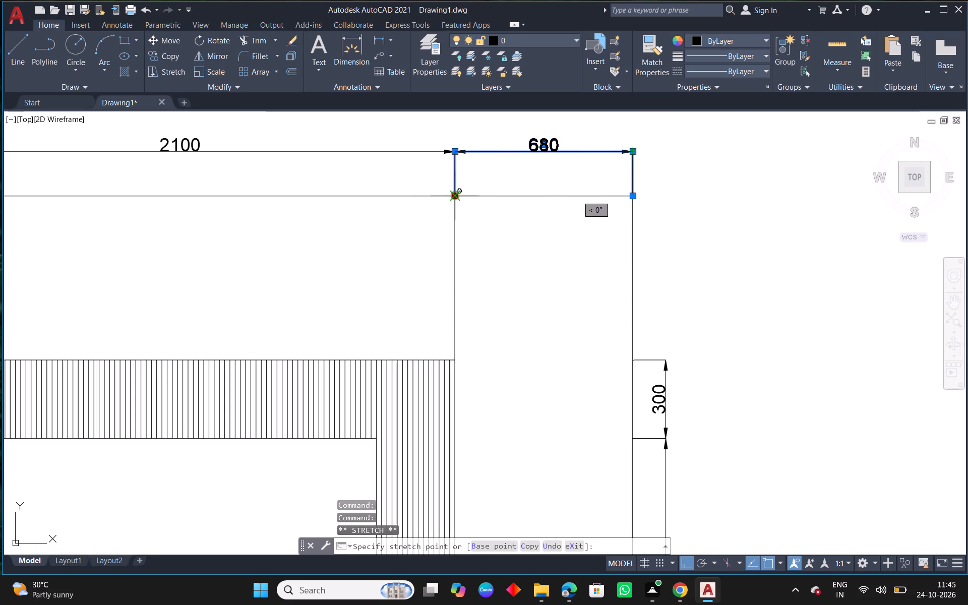
click(444, 360)
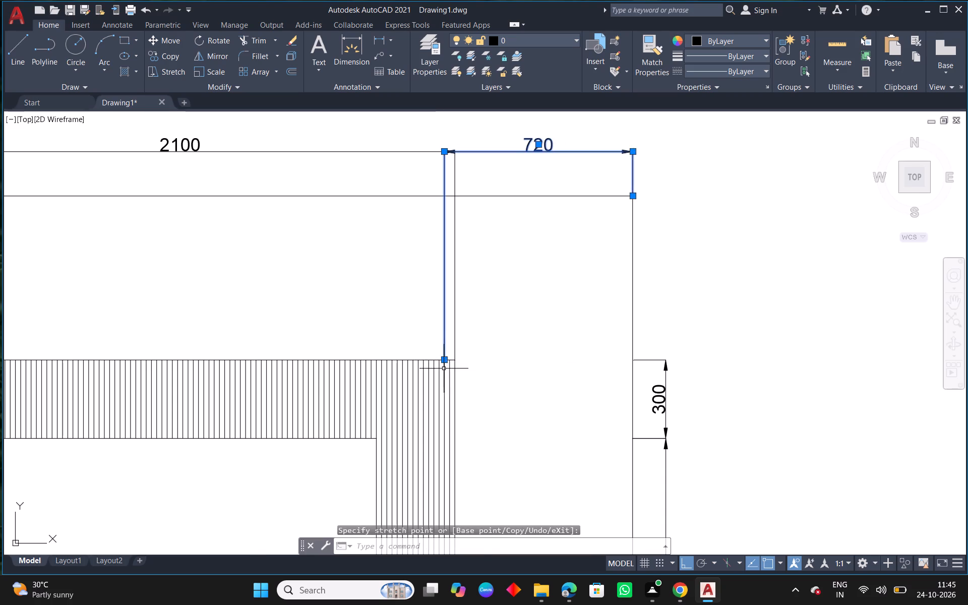
scroll(444, 369, up, 3)
click(441, 337)
click(458, 336)
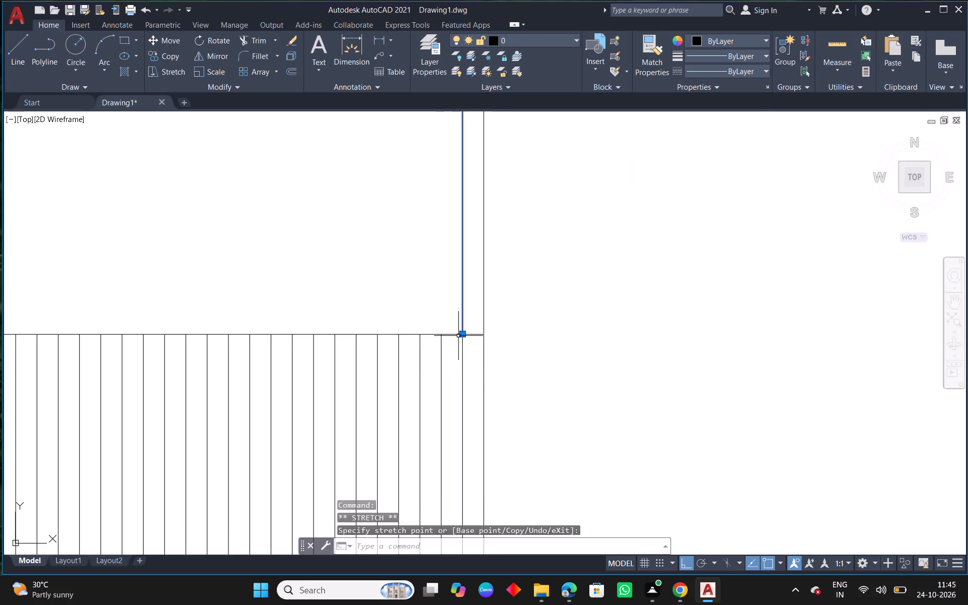
scroll(481, 356, down, 5)
scroll(502, 354, up, 1)
key(Escape)
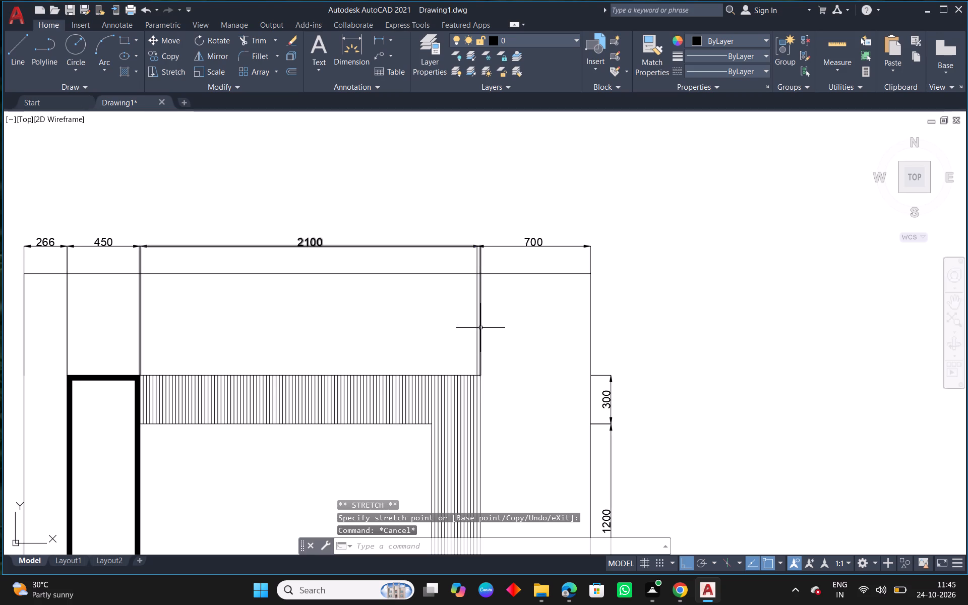
Pull the extension line origins of the upper 700 and 2100 dimensions beside the panel's right edge up to the top wall line.
click(480, 328)
scroll(478, 377, up, 2)
scroll(482, 381, down, 2)
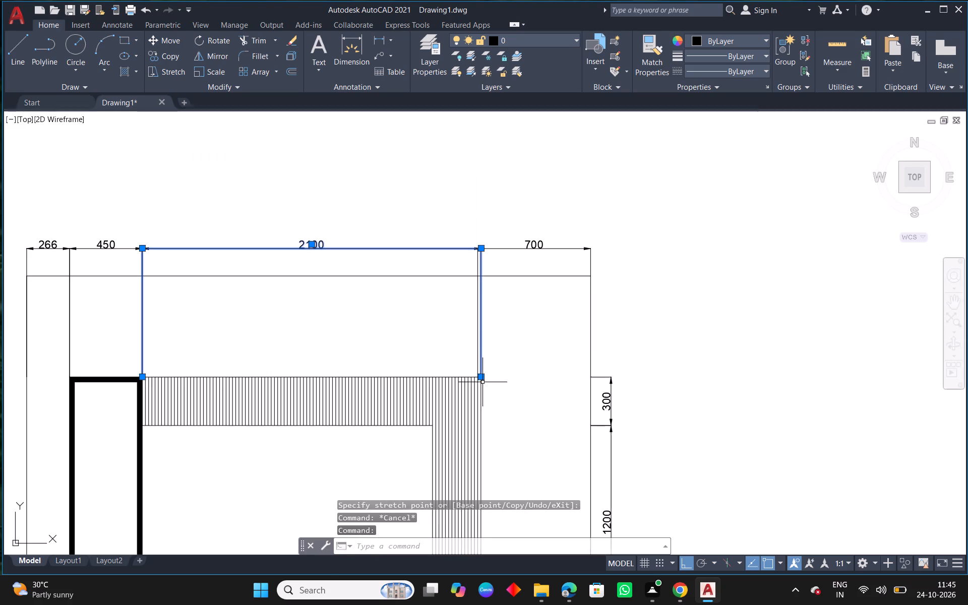
key(Escape)
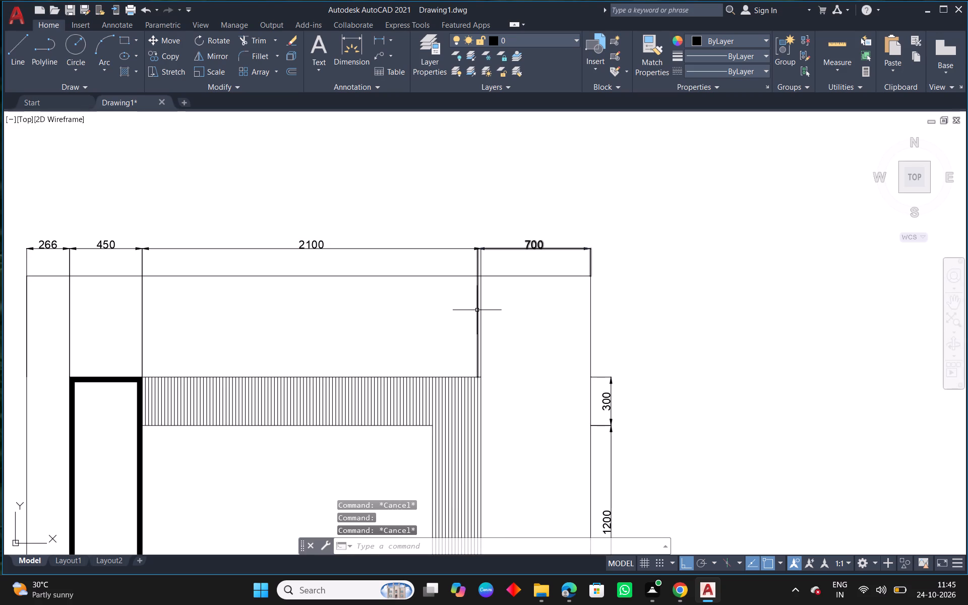
click(477, 310)
click(480, 376)
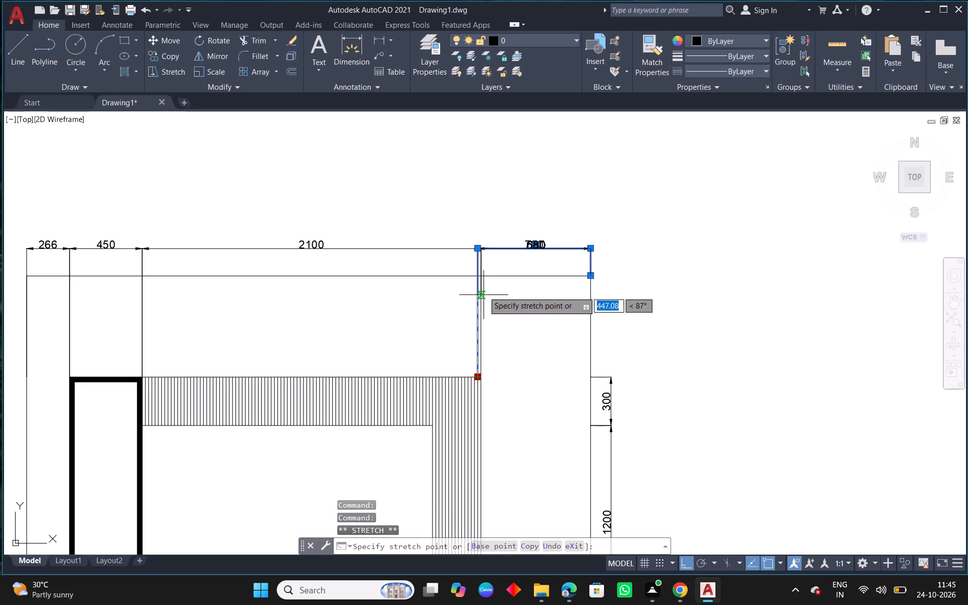
click(476, 275)
key(Escape)
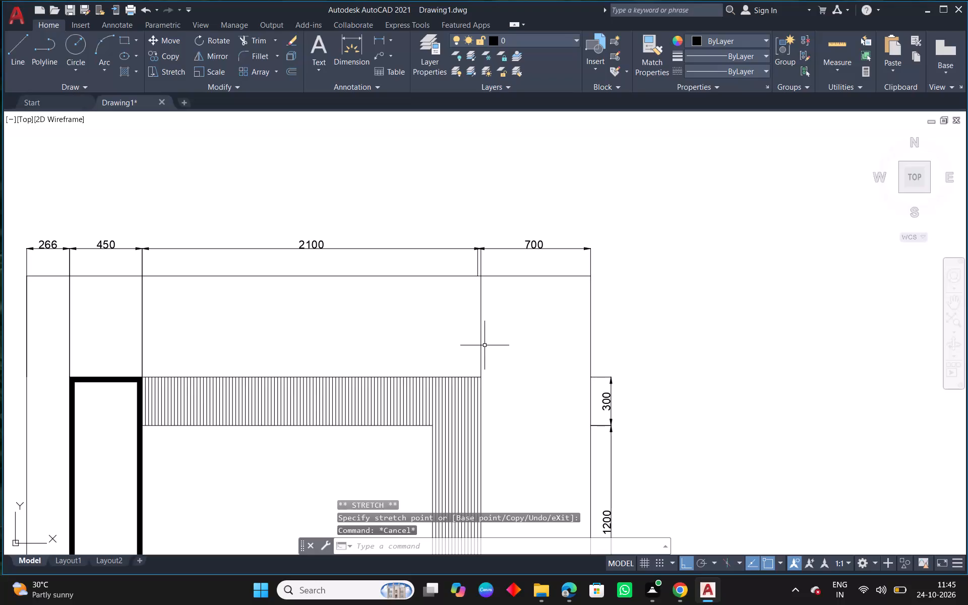
click(481, 350)
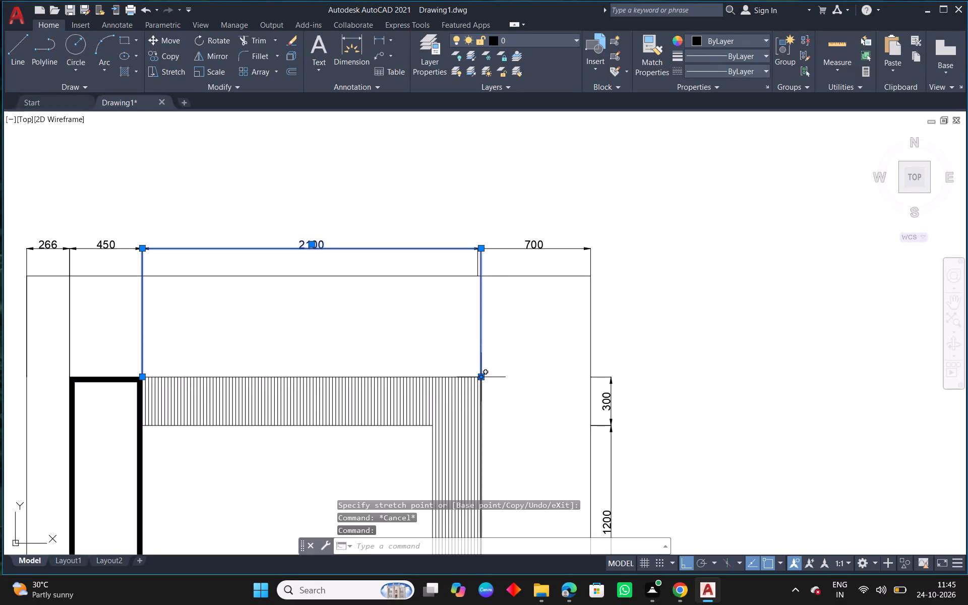
click(480, 376)
click(481, 279)
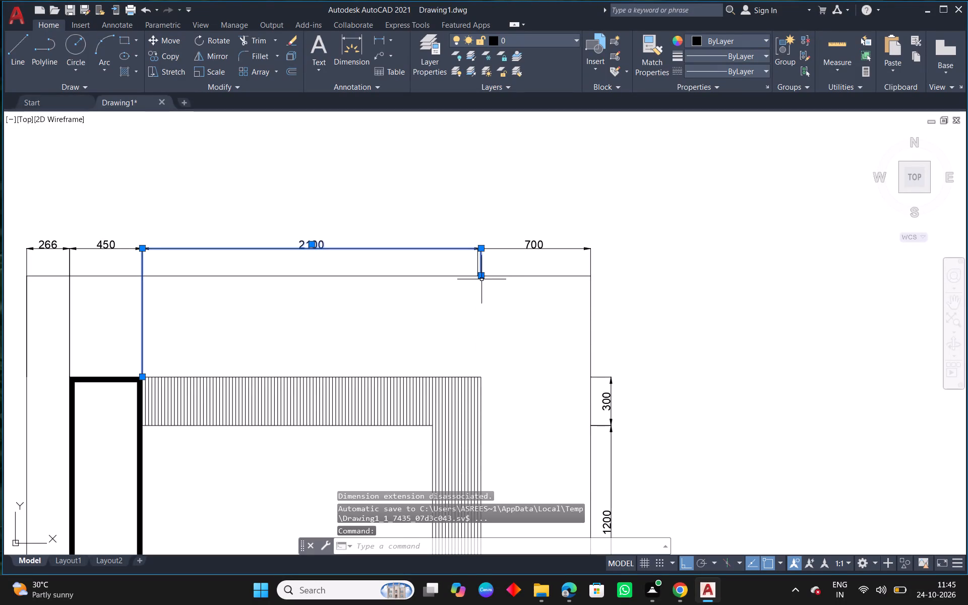
key(Escape)
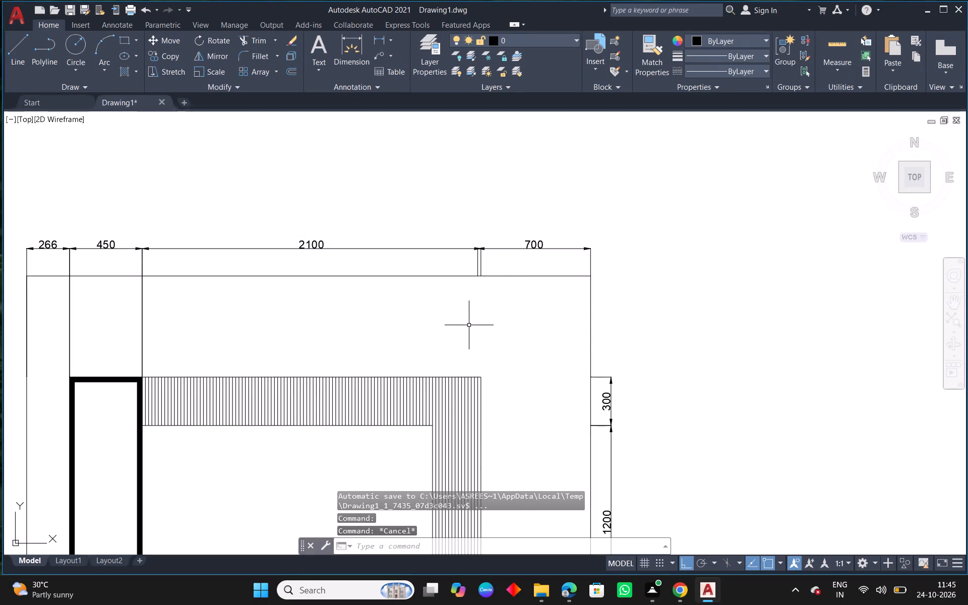
Add the 627 vertical dimension from the top wall line to the grooved panel's top, aligned with the 300 dimension below it.
scroll(582, 340, down, 1)
middle_drag(626, 387, 522, 359)
scroll(502, 302, up, 1)
click(351, 46)
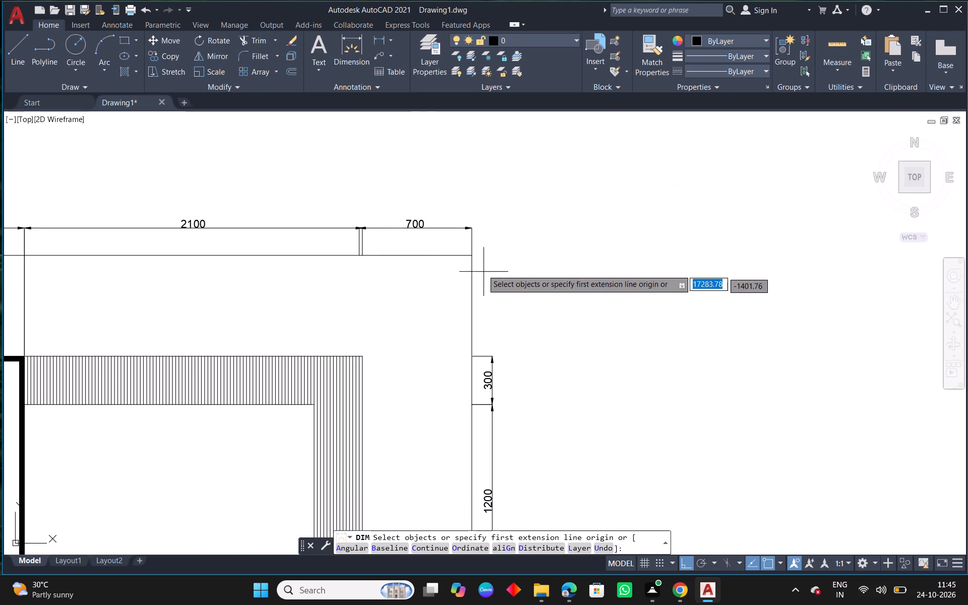
click(474, 255)
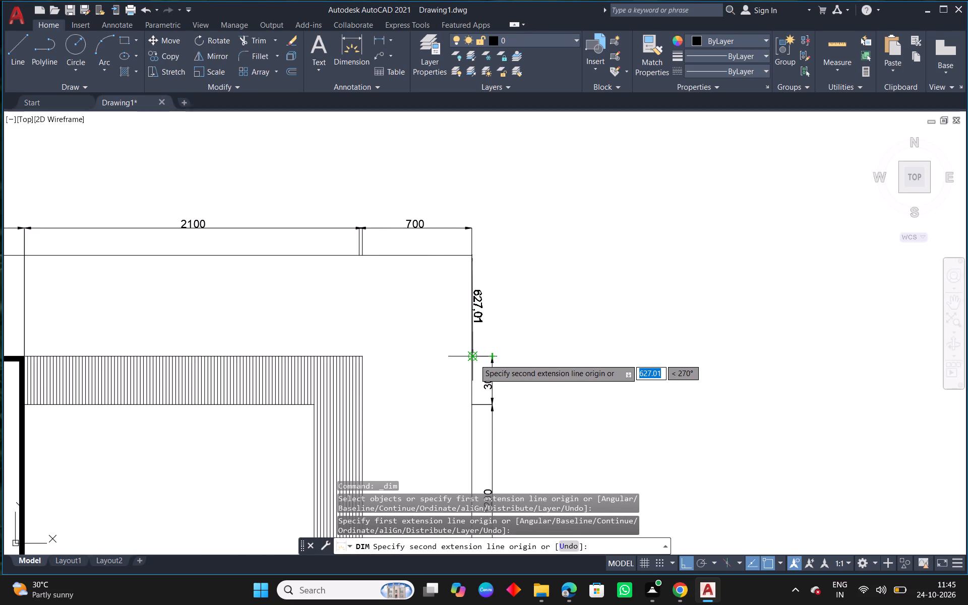
click(474, 356)
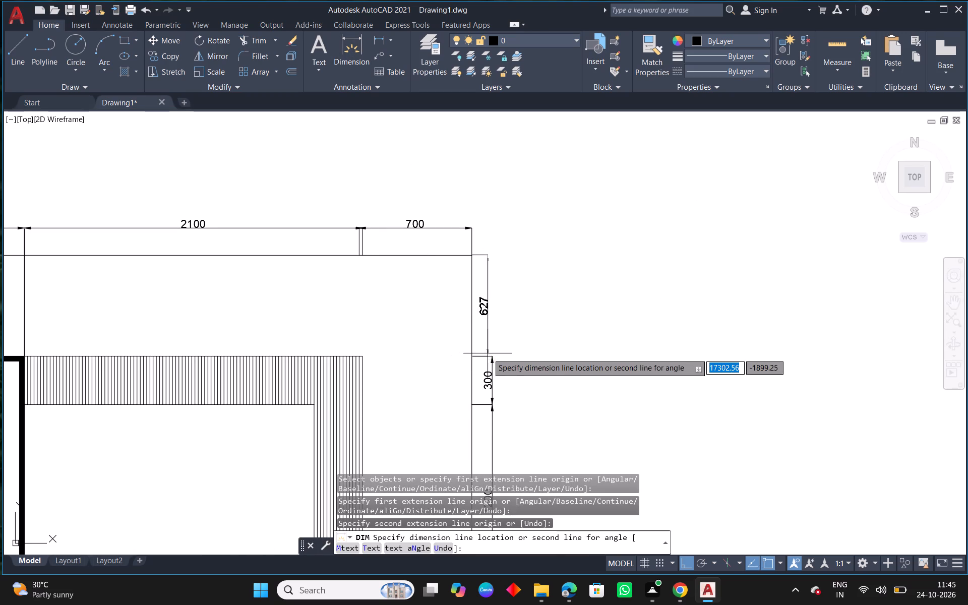
click(493, 356)
right_click(492, 355)
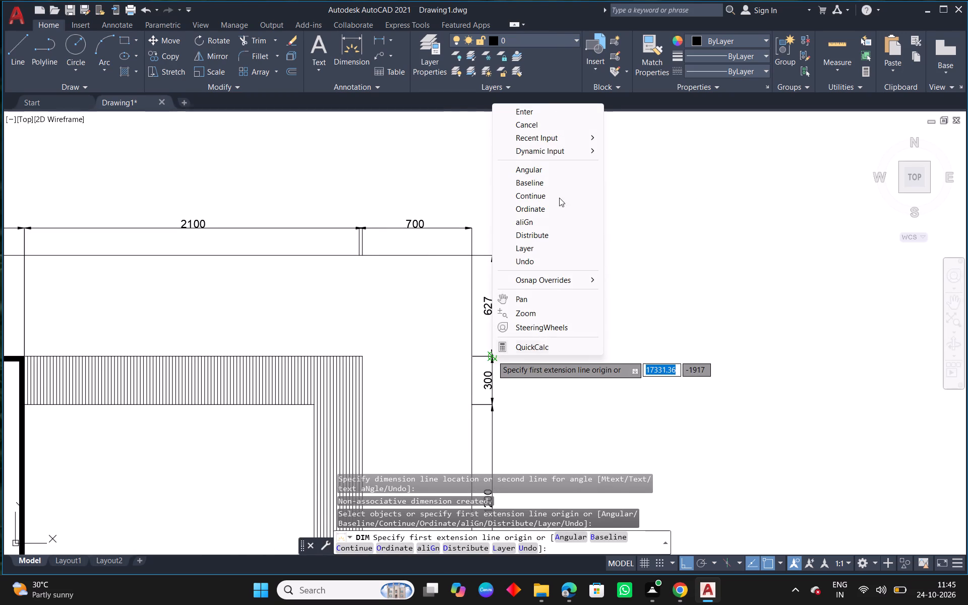
click(539, 111)
Extend the skirting line beside the central drawer bay to the grooved panel's extended right edge line.
scroll(418, 279, down, 1)
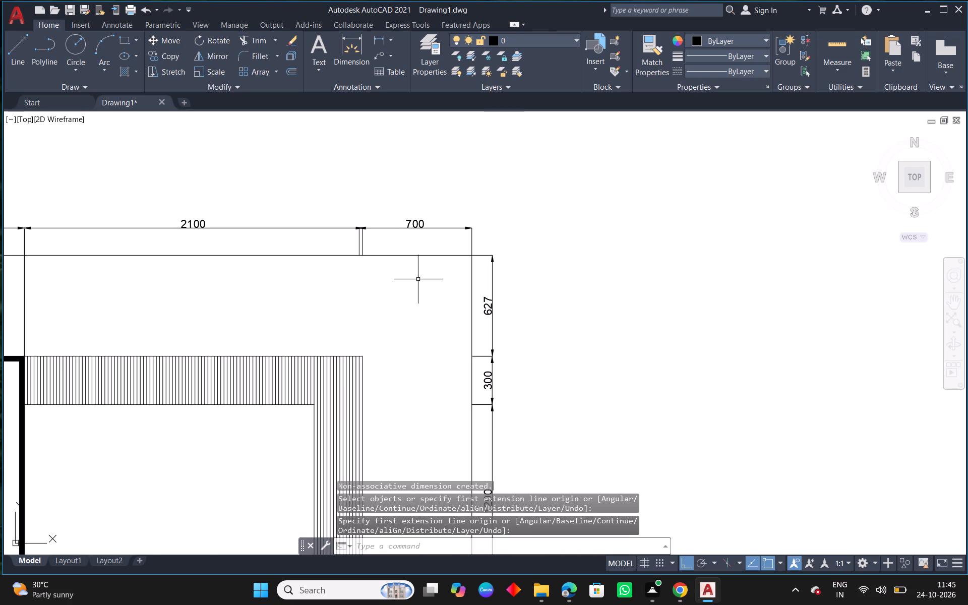
middle_drag(501, 338, 519, 264)
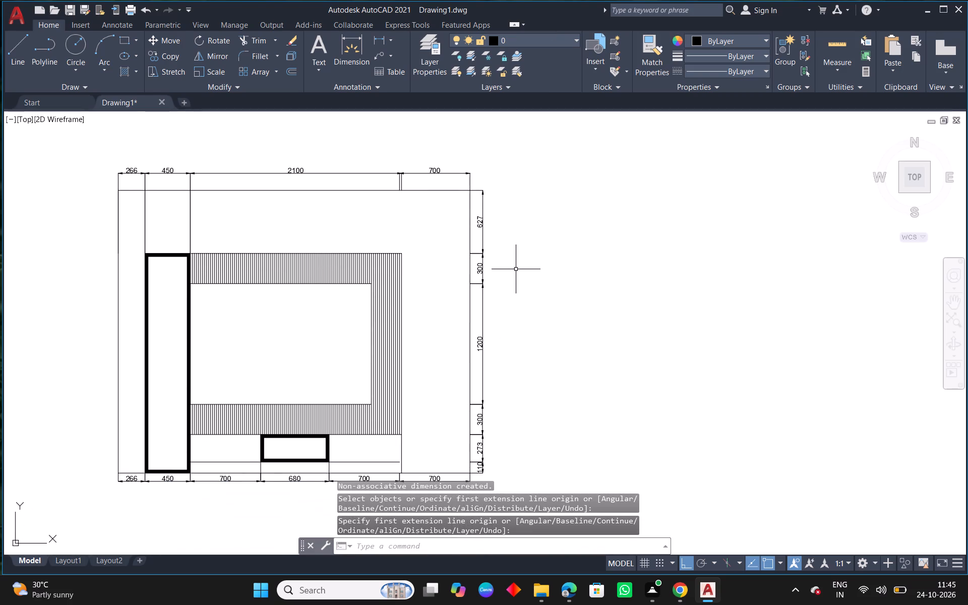
scroll(519, 311, down, 1)
middle_drag(581, 327, 575, 287)
scroll(410, 381, up, 2)
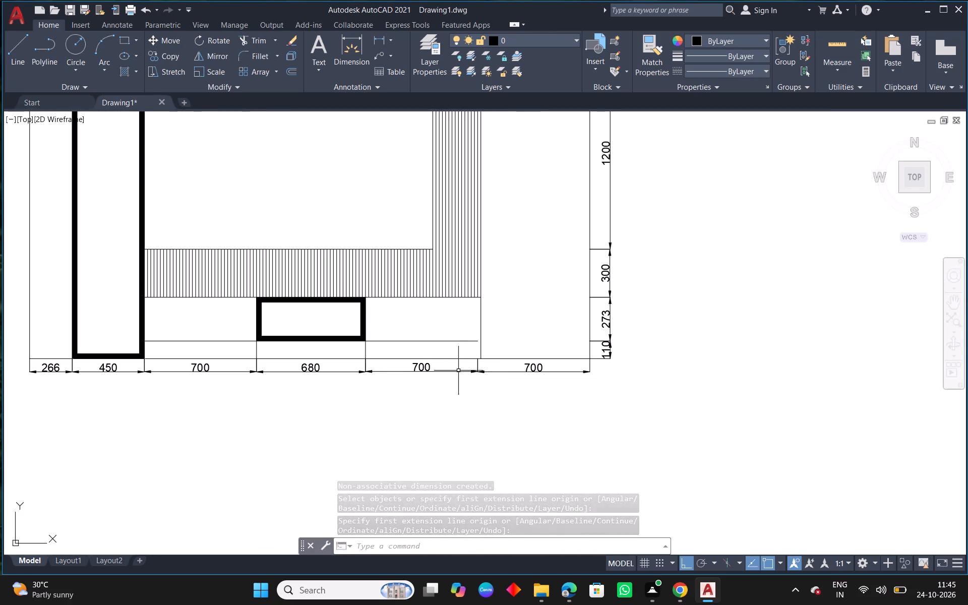
scroll(470, 341, down, 6)
scroll(551, 355, up, 1)
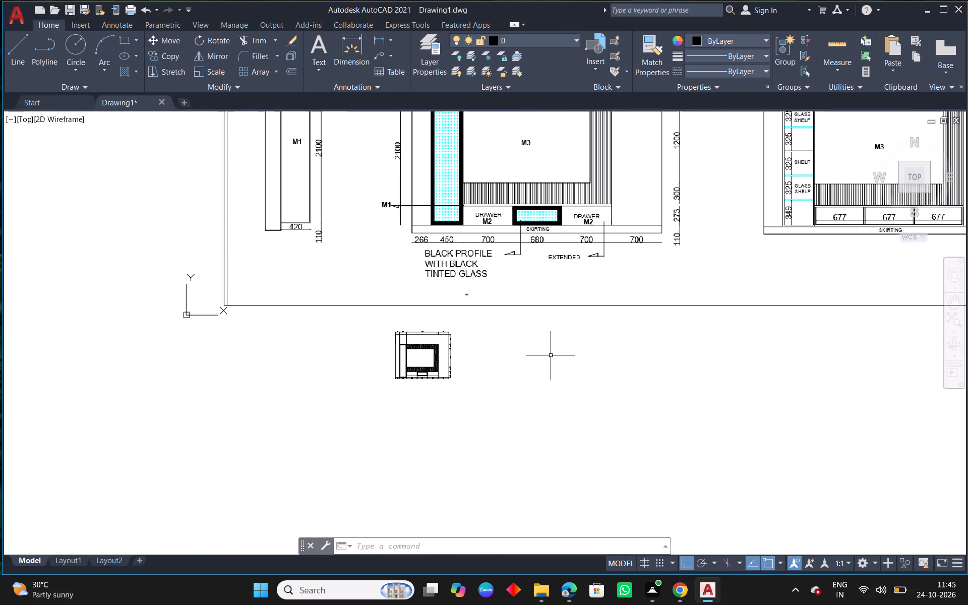
scroll(458, 386, up, 4)
scroll(344, 361, up, 4)
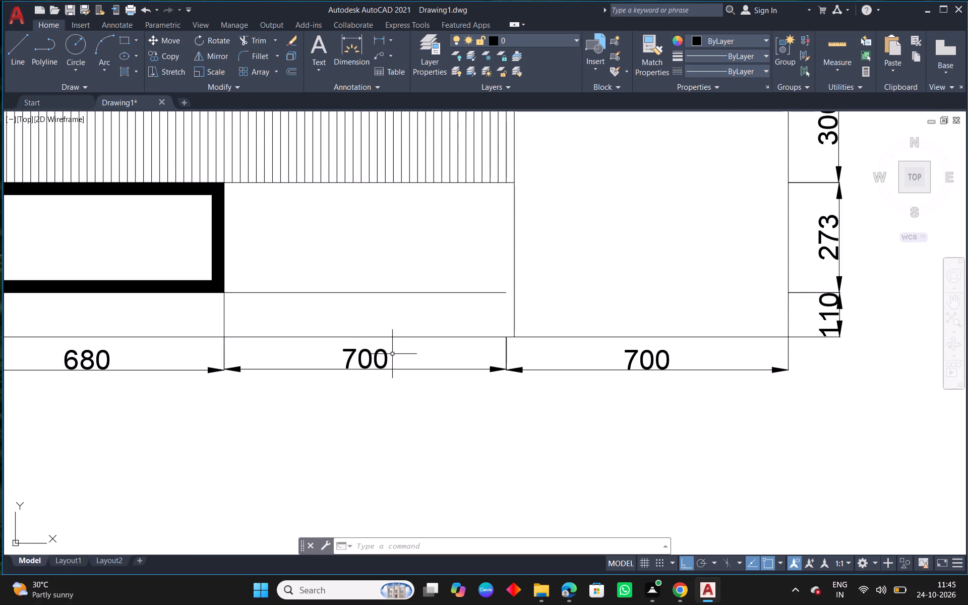
click(272, 37)
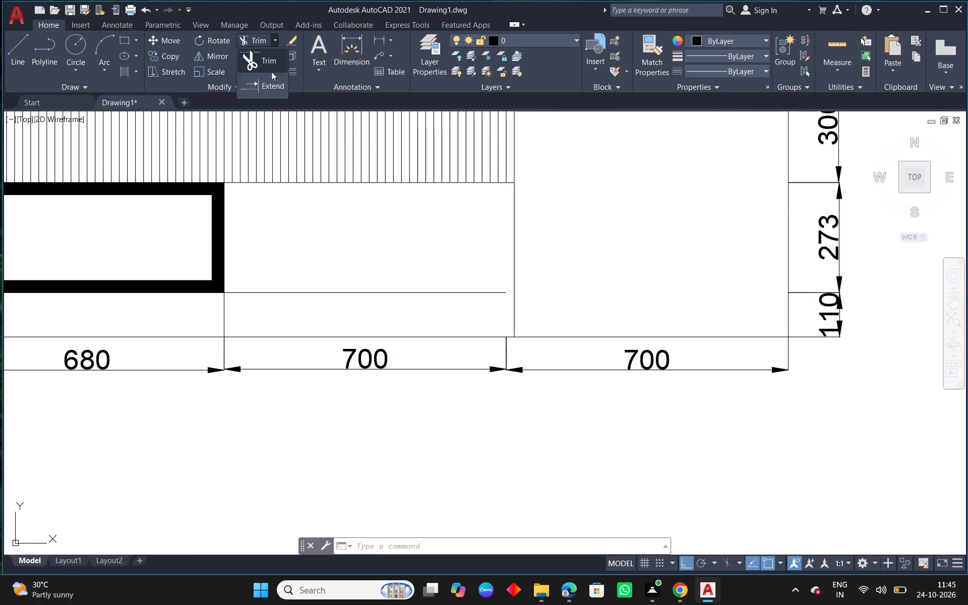
click(270, 81)
drag(490, 309, 490, 290)
right_click(422, 226)
click(452, 235)
Compare the redrawn elevation with the reference outer view, examining the hatching of the tall unit and central bay.
scroll(307, 287, down, 2)
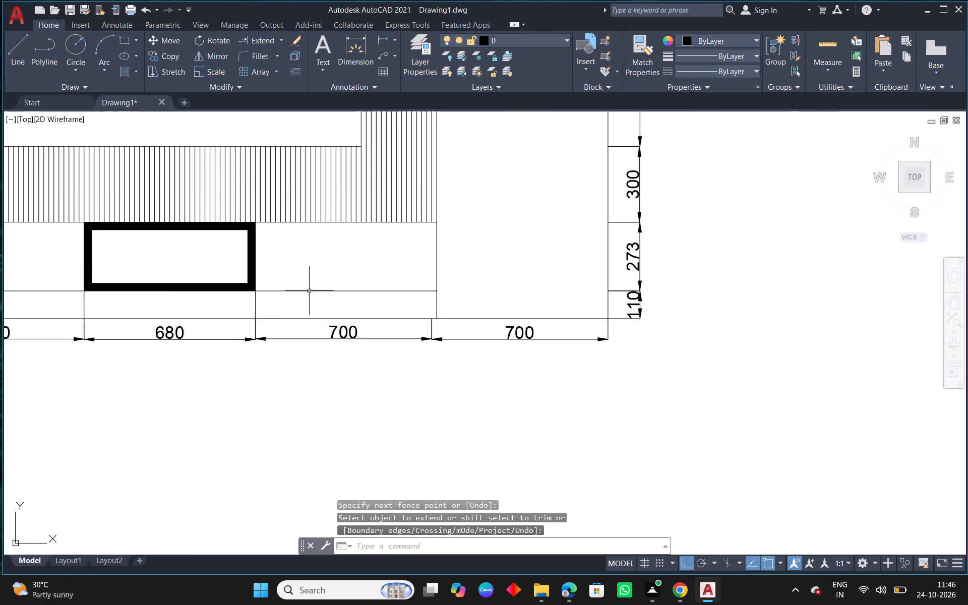
scroll(310, 291, down, 2)
middle_drag(317, 219, 407, 271)
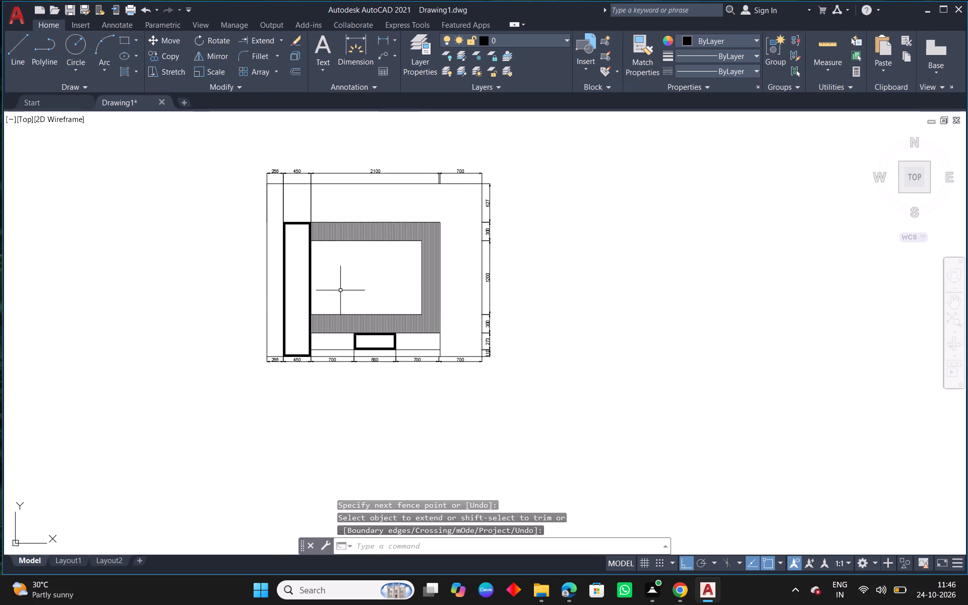
scroll(387, 251, down, 3)
middle_drag(461, 204, 428, 286)
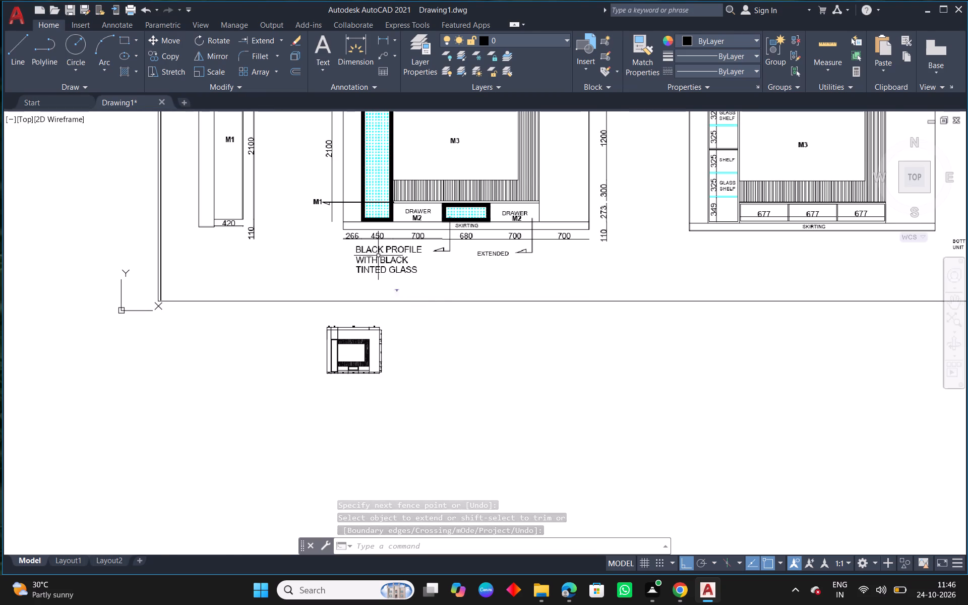
scroll(354, 188, up, 4)
scroll(367, 189, down, 4)
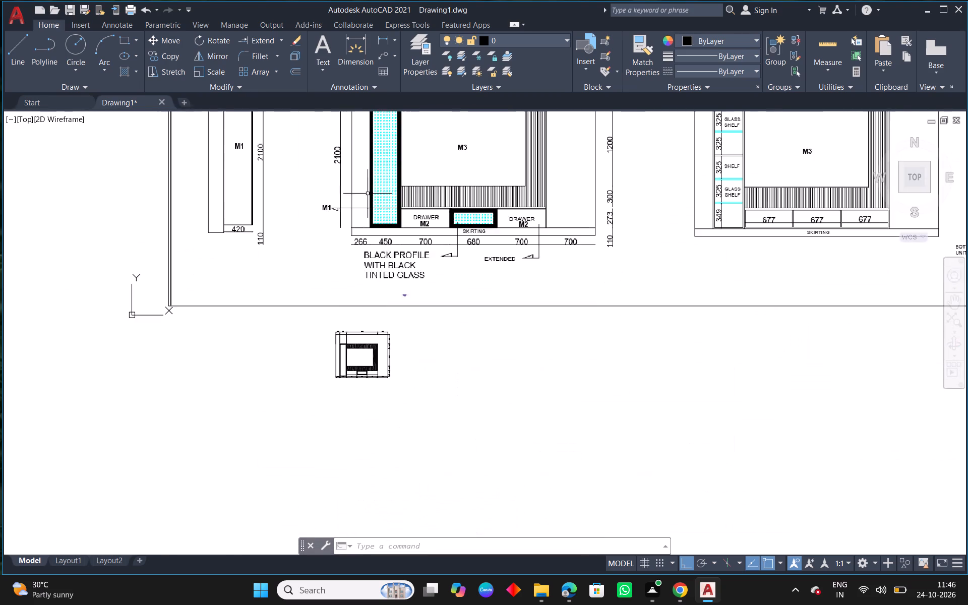
middle_drag(418, 339, 450, 264)
Hatch the interior of the redrawn tall unit's thick black frame with the NET pattern.
scroll(369, 285, up, 4)
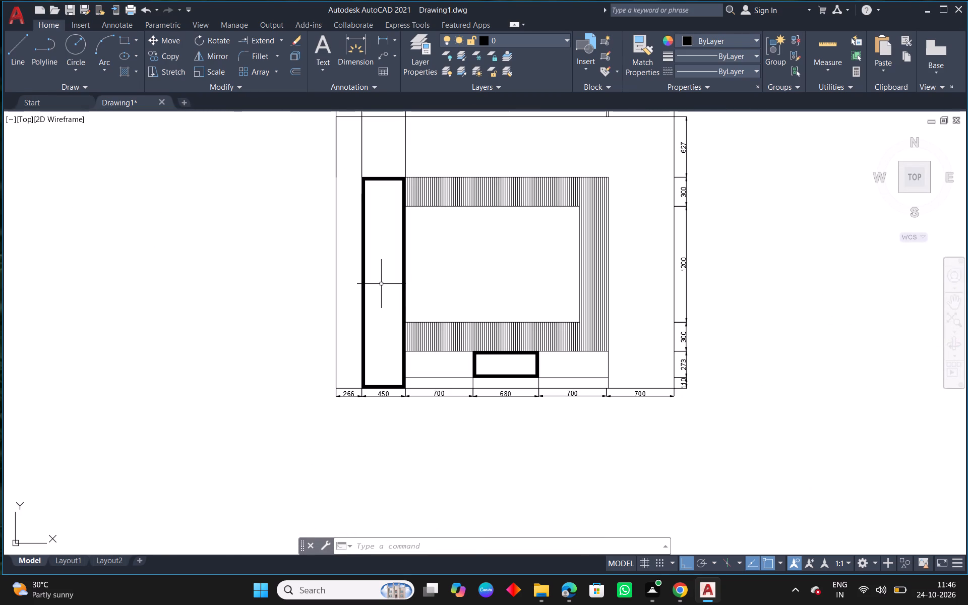
text(h)
key(space)
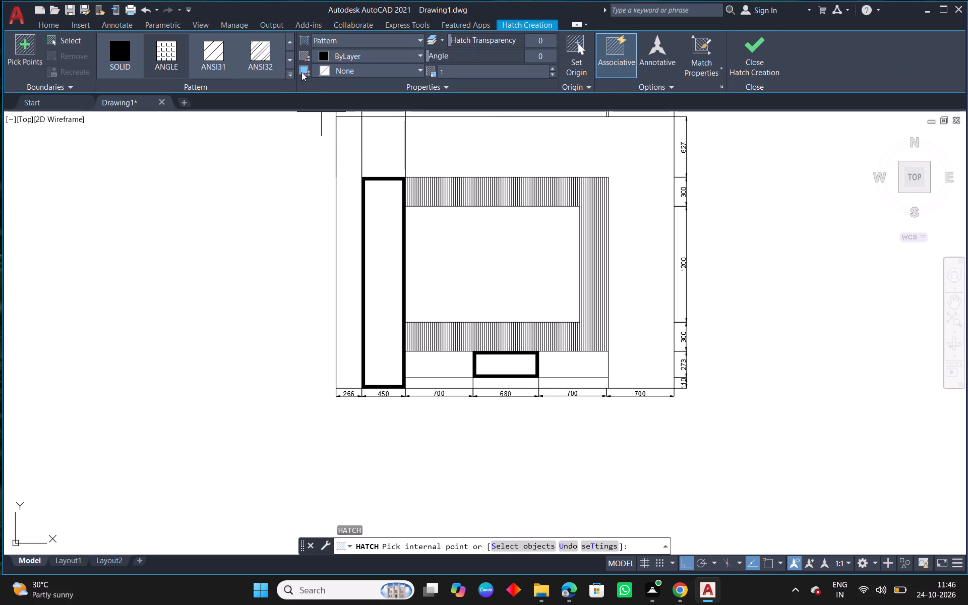
click(289, 75)
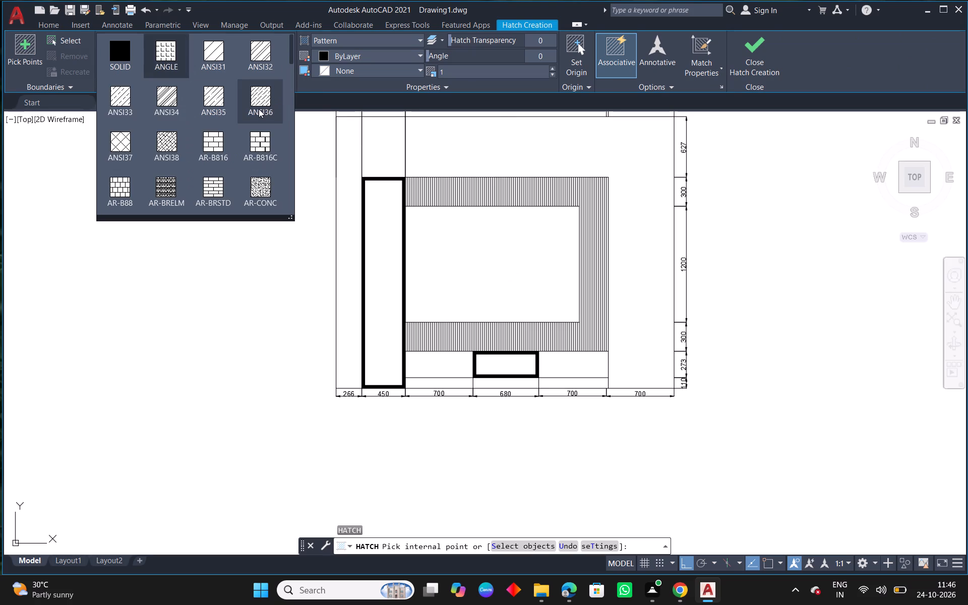
scroll(226, 101, down, 1)
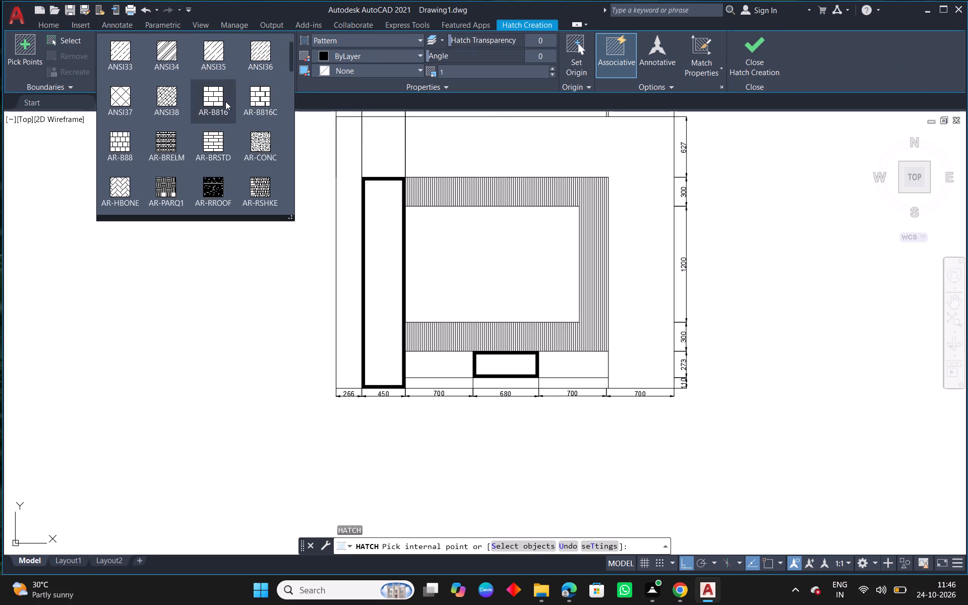
scroll(225, 101, down, 4)
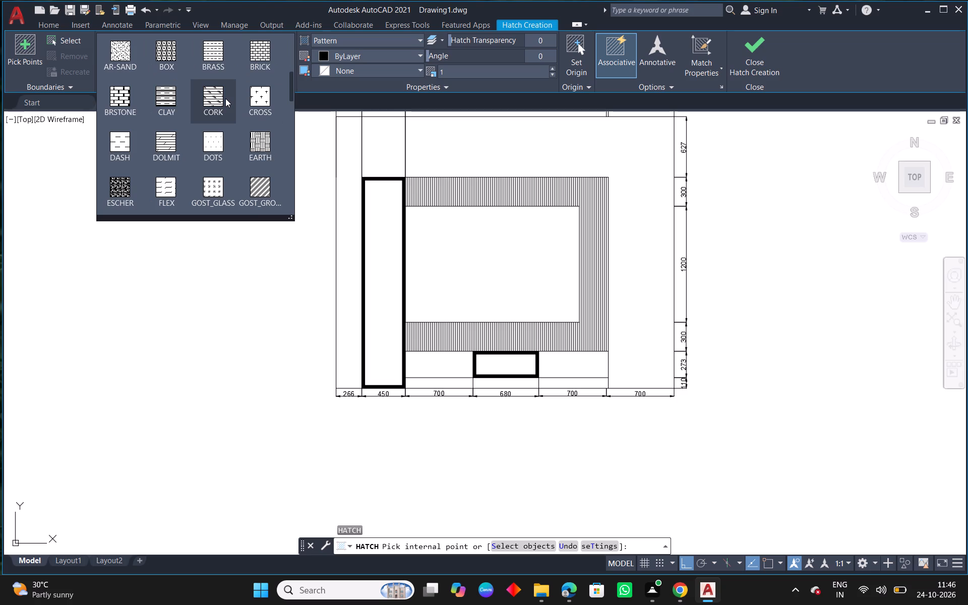
scroll(225, 98, down, 7)
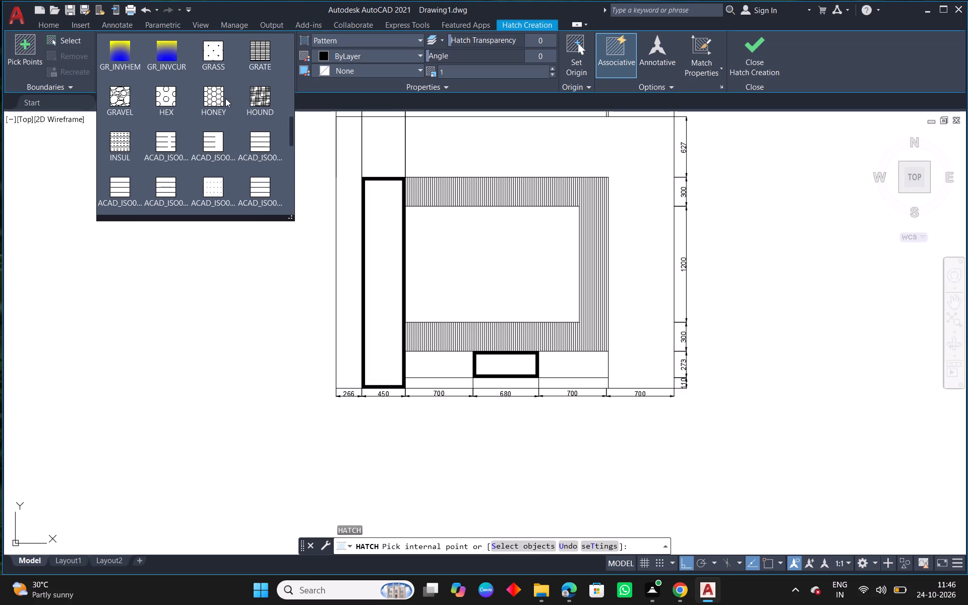
scroll(225, 98, down, 6)
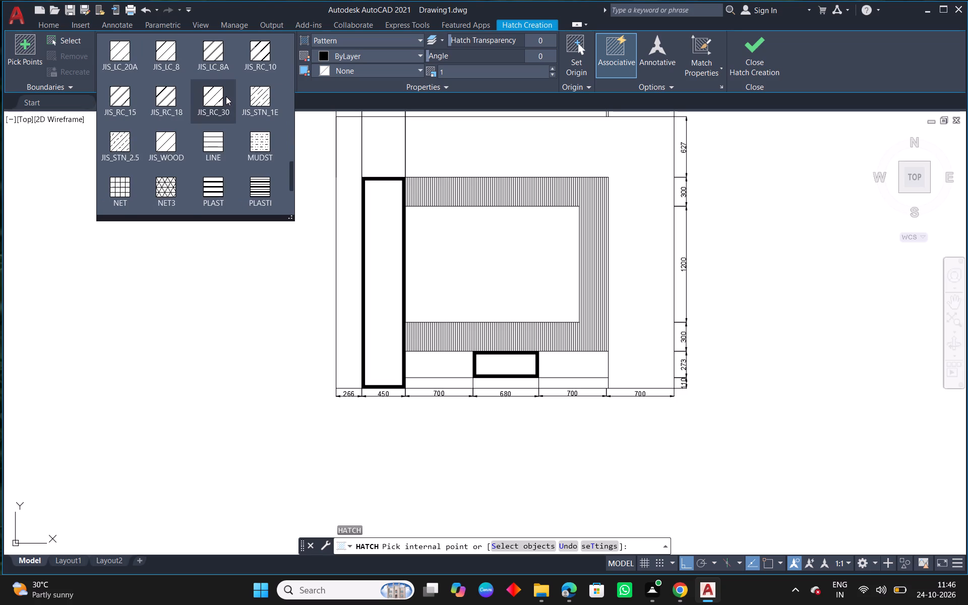
scroll(226, 96, down, 2)
click(128, 101)
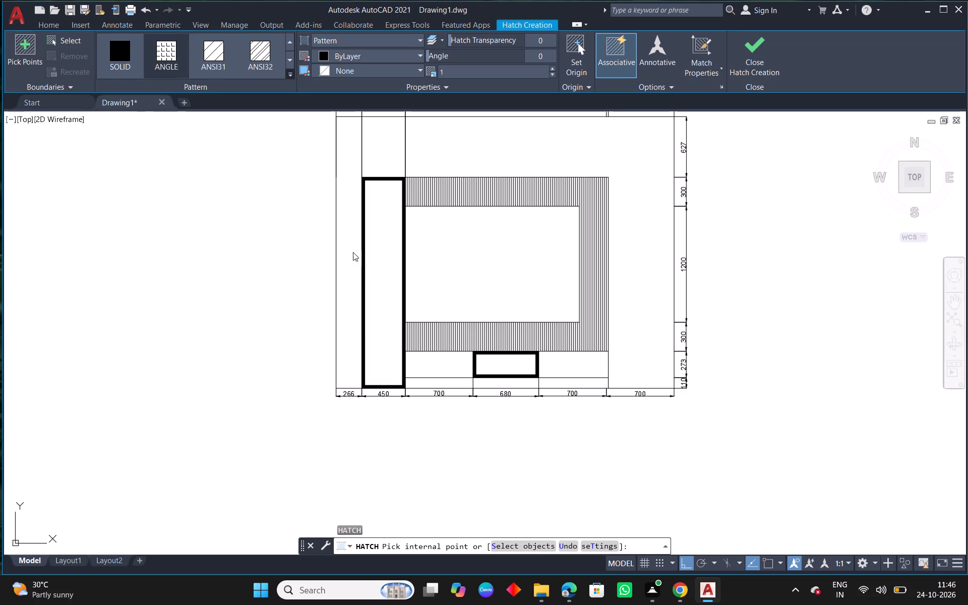
click(387, 284)
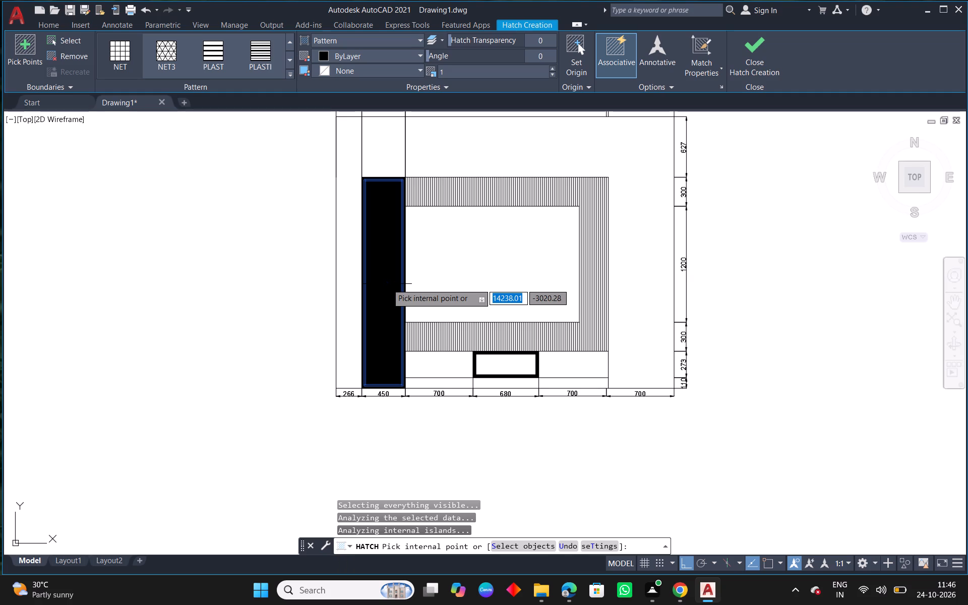
key(Escape)
Set the scale of the tall unit's hatch to 10.
click(386, 284)
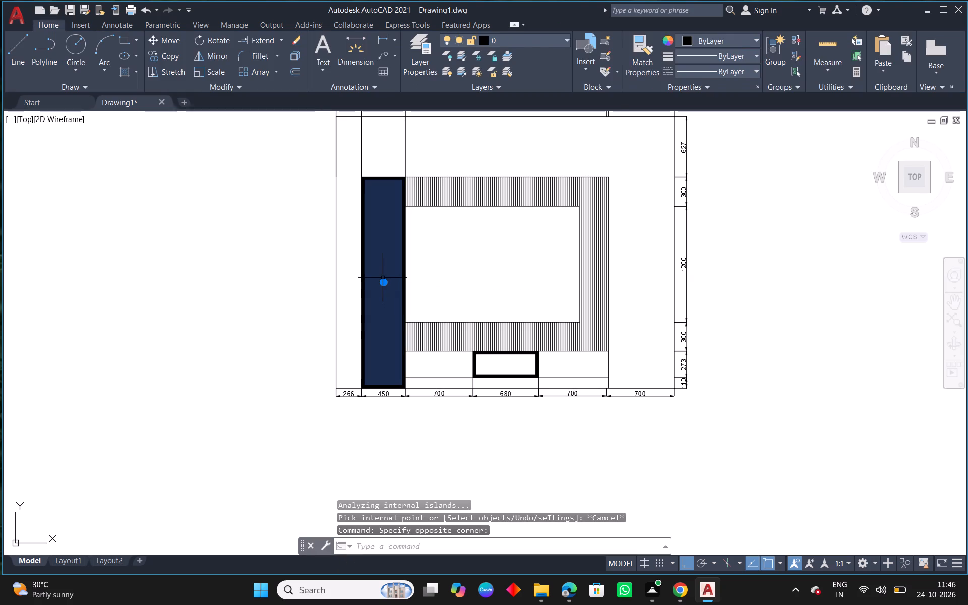
click(477, 74)
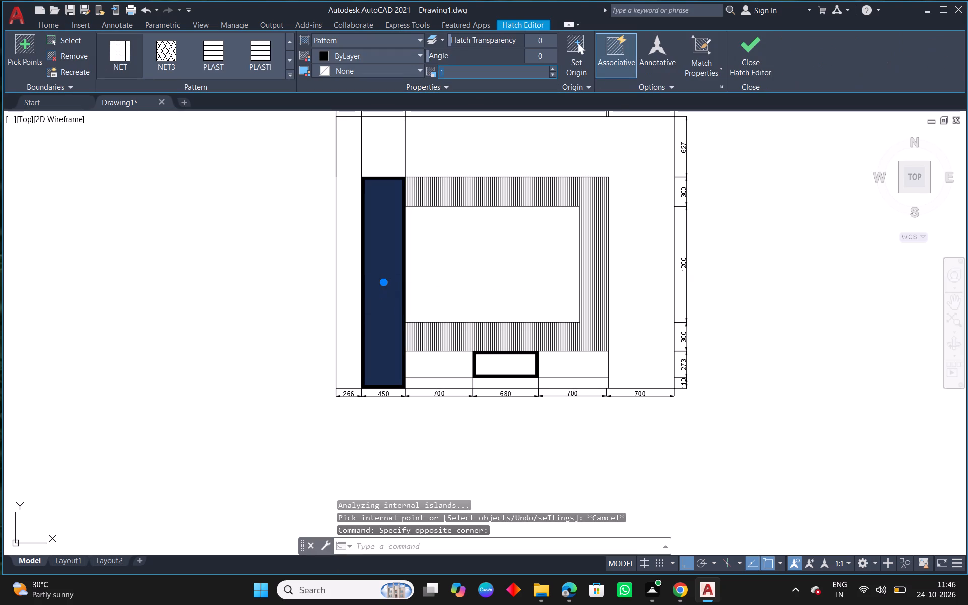
key(BackSpace)
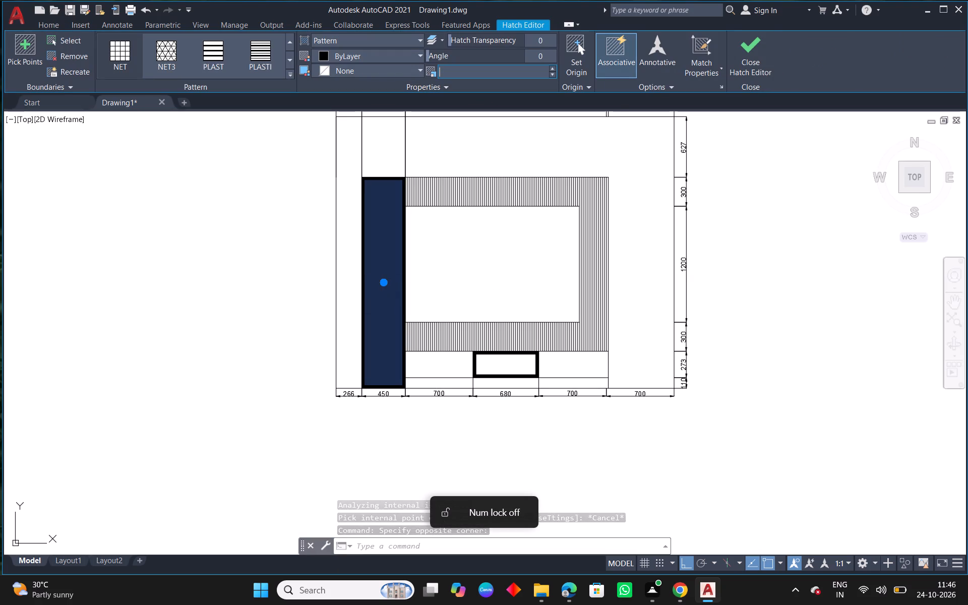
key(End)
key(Insert)
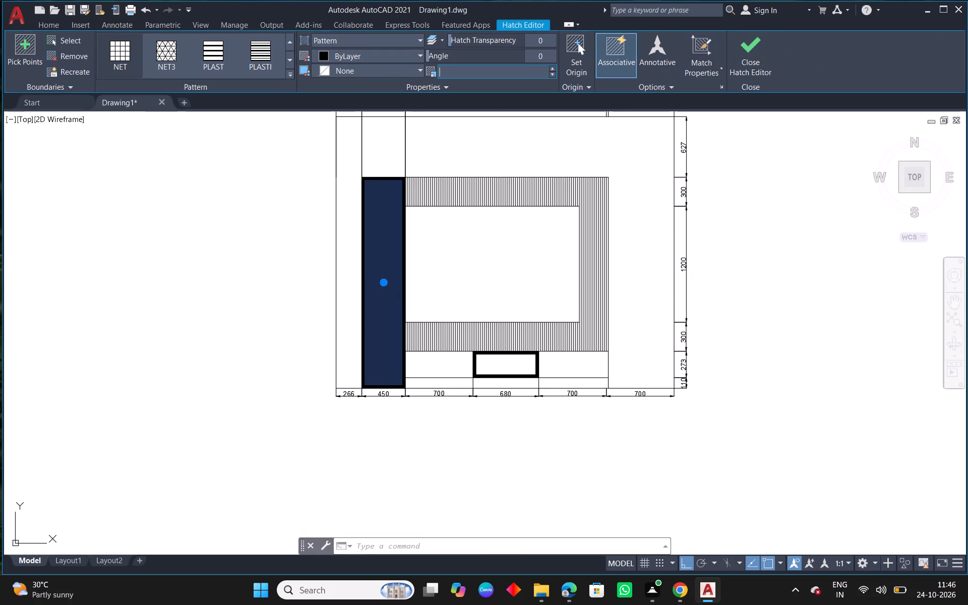
text(10)
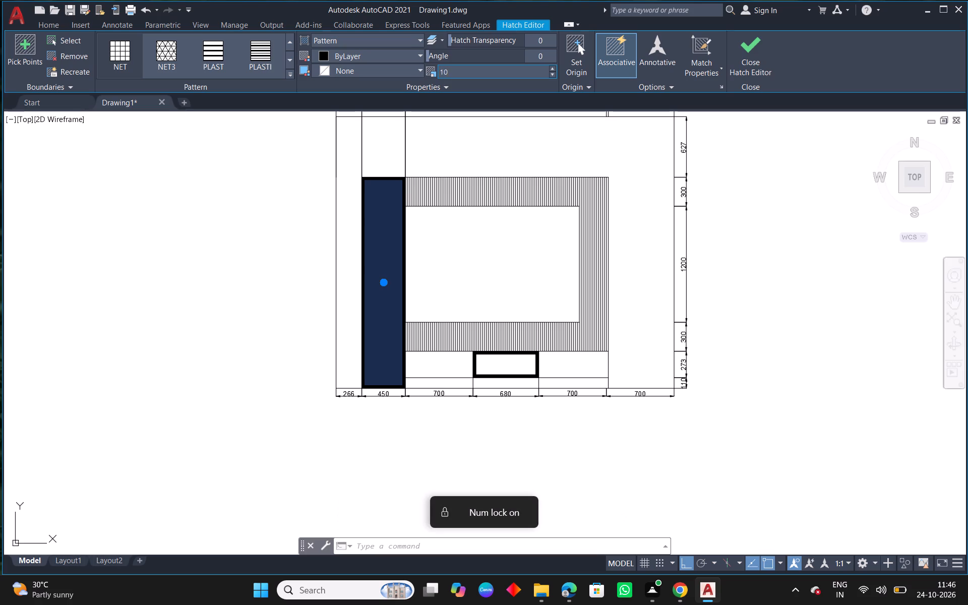
key(Return)
key(Escape)
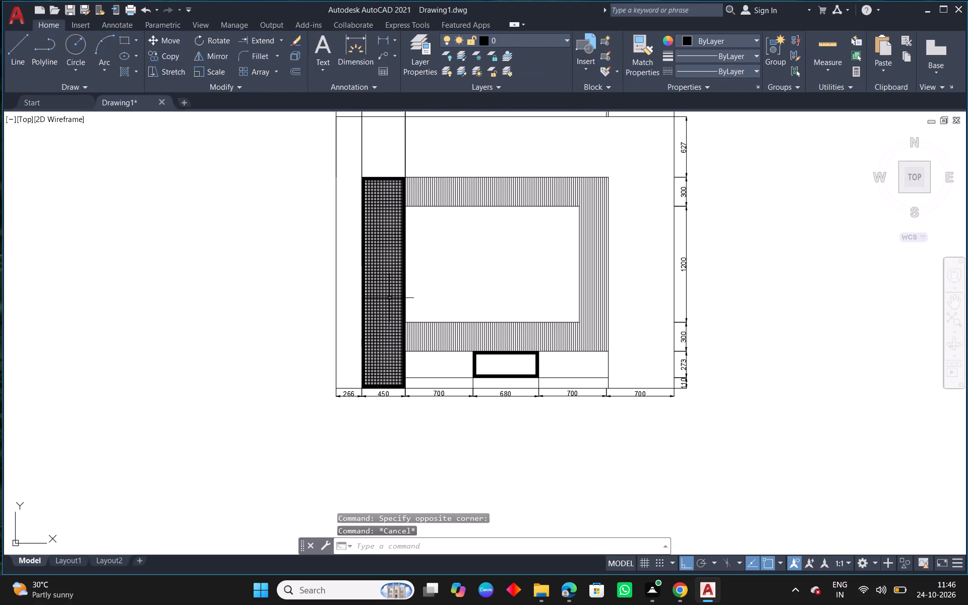
Change the tall unit's hatch colour to cyan.
scroll(390, 294, up, 1)
click(390, 294)
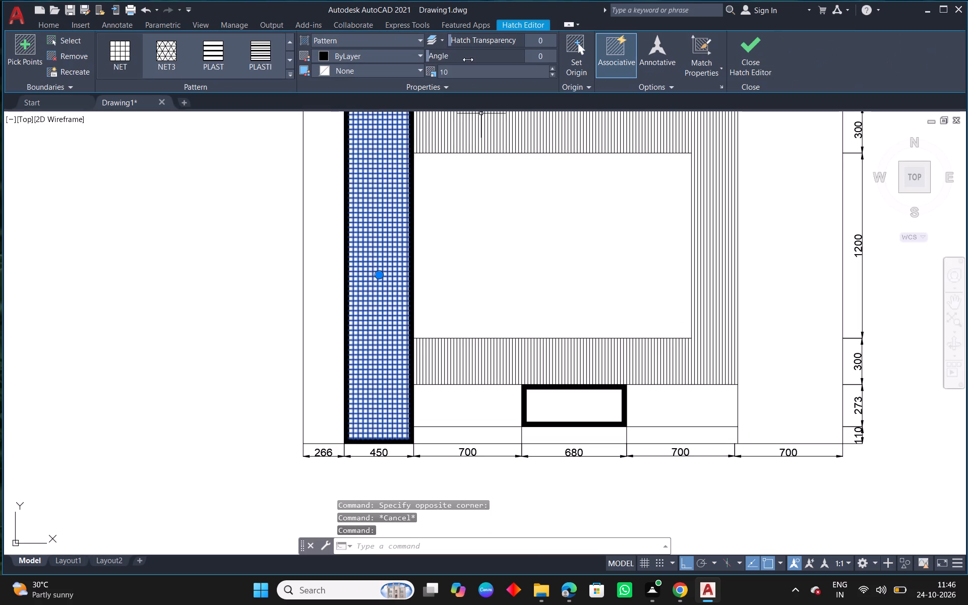
click(384, 54)
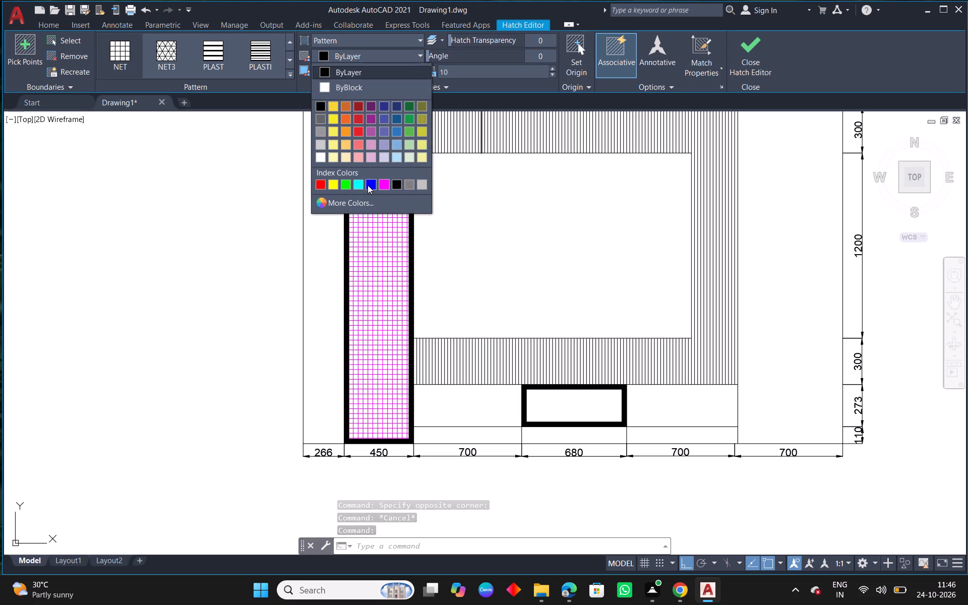
click(358, 186)
key(Escape)
key(Escape)
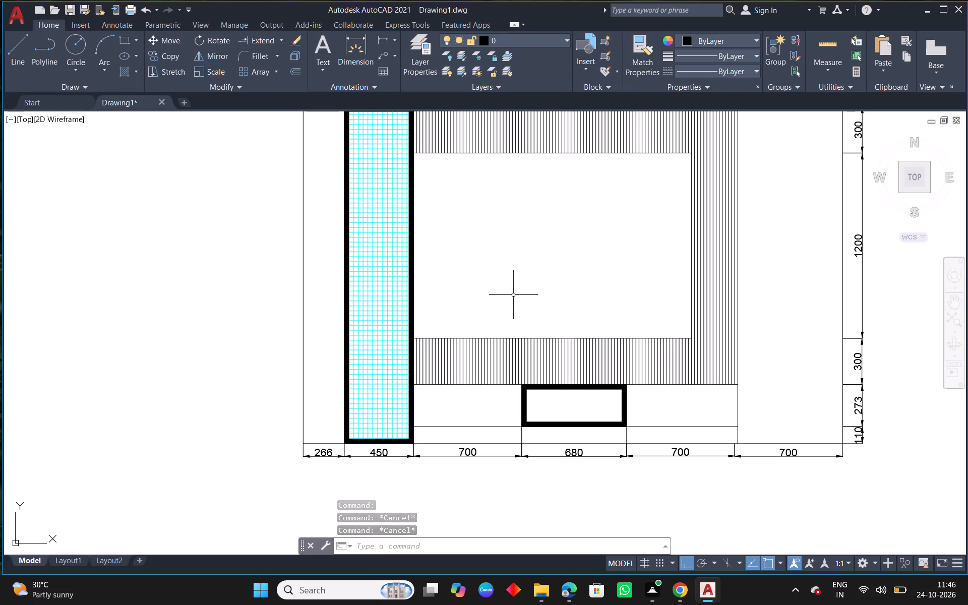
Check the tall unit's glass hatching in the reference elevation and change the redrawn unit's hatch pattern to SQUARE.
scroll(565, 329, down, 2)
middle_drag(632, 279, 540, 280)
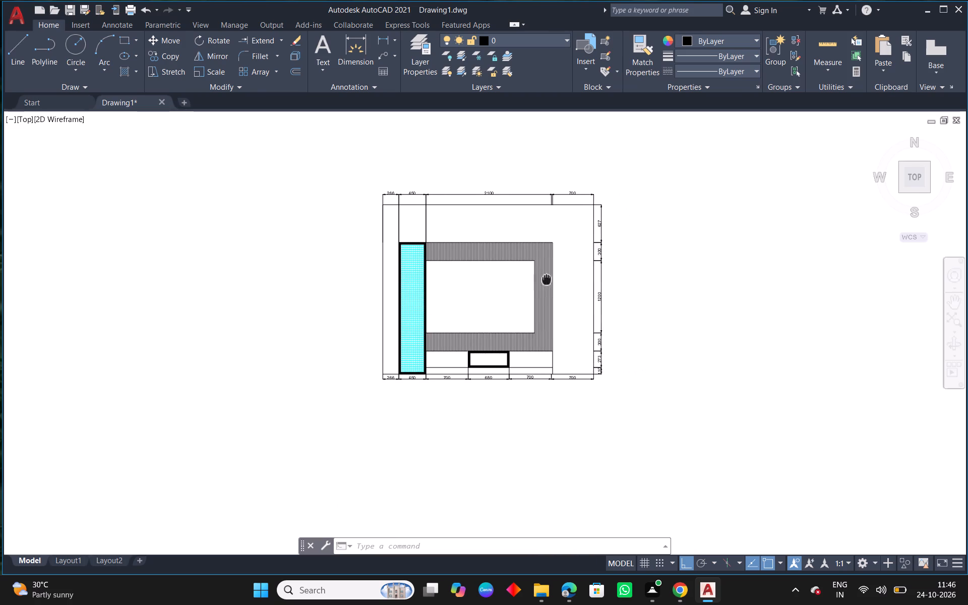
middle_drag(540, 280, 534, 281)
scroll(526, 280, down, 3)
middle_drag(543, 213, 505, 257)
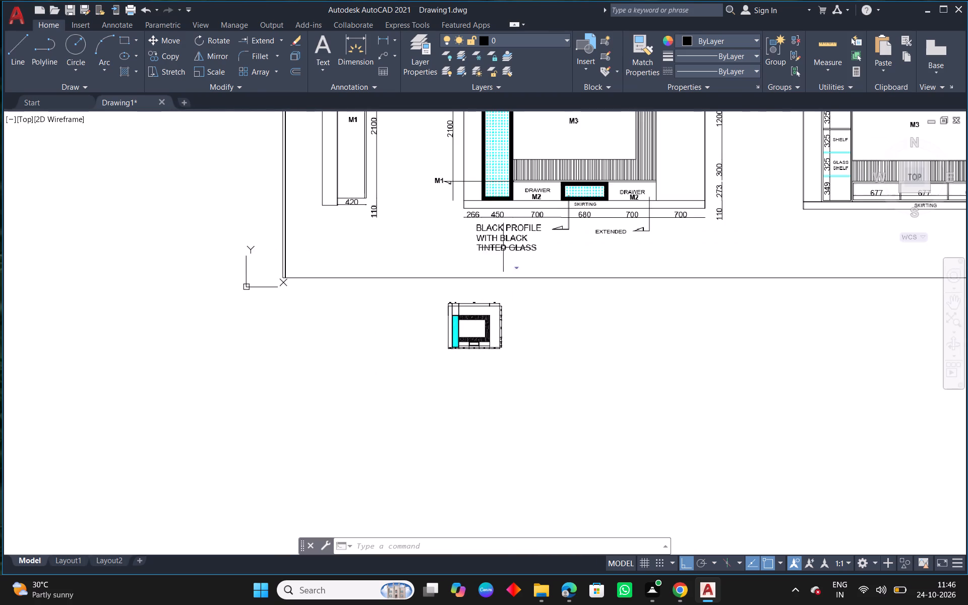
scroll(495, 209, up, 4)
scroll(517, 179, down, 4)
middle_drag(586, 279, 585, 234)
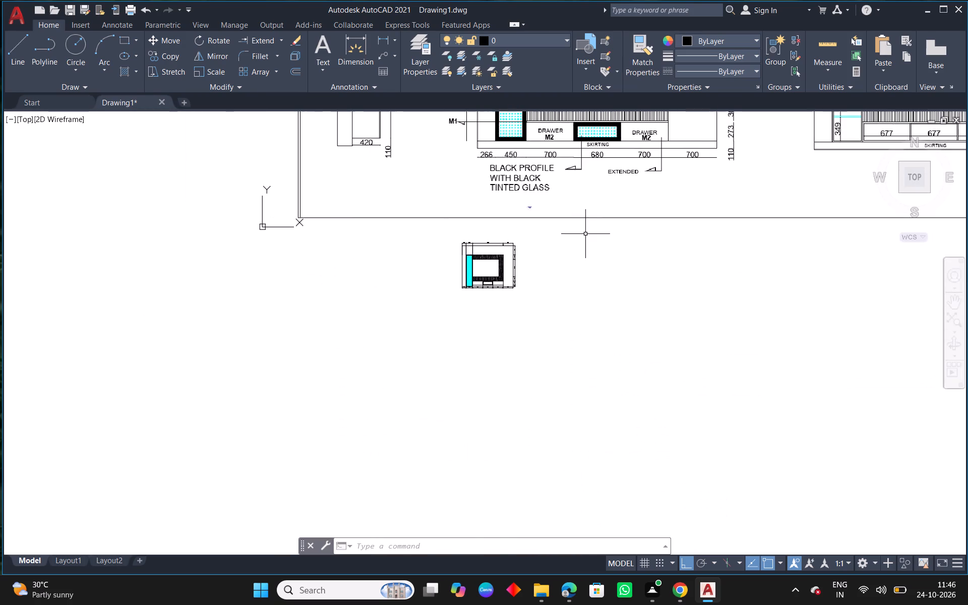
scroll(506, 260, up, 3)
scroll(387, 291, up, 2)
click(339, 286)
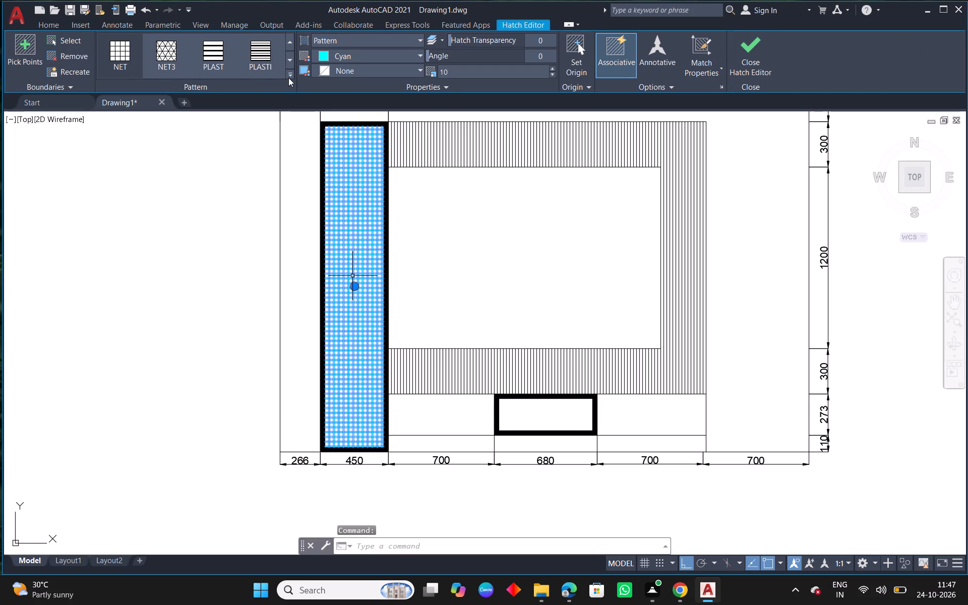
click(290, 77)
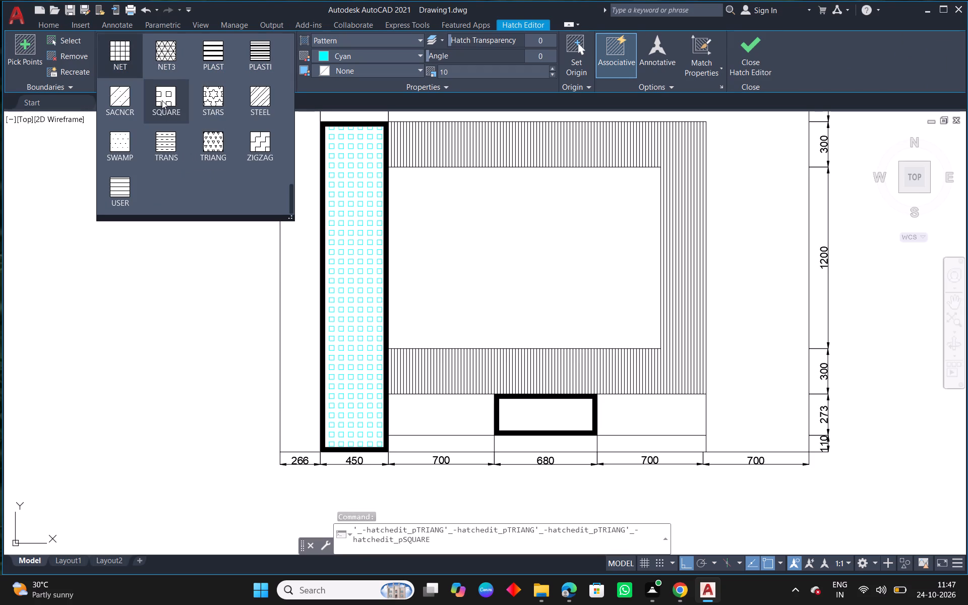
click(162, 100)
key(Escape)
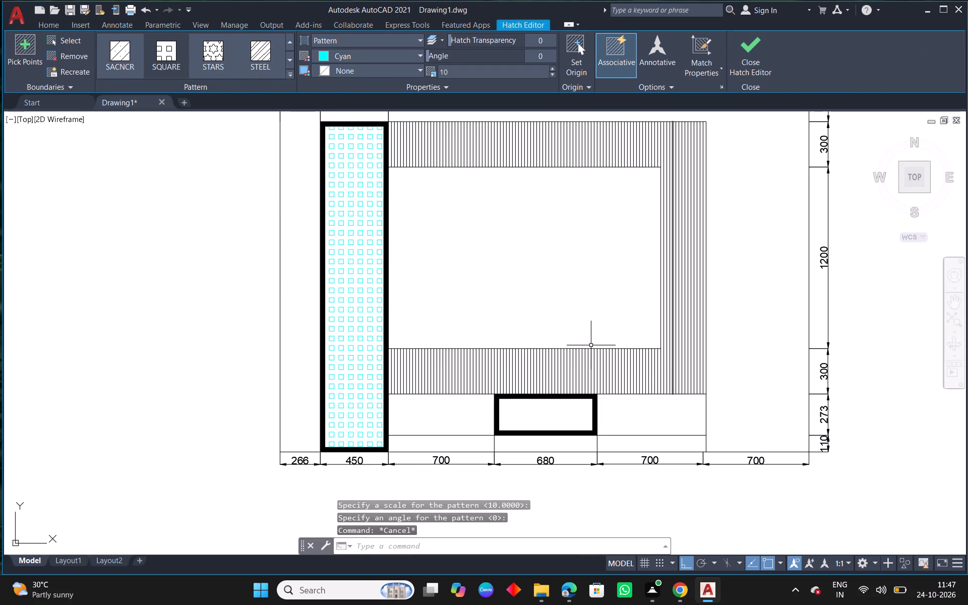
Hatch the interior of the thick-framed central bay below the grooved panel, using the NET pattern at scale 10.
middle_drag(497, 284, 495, 247)
text(h)
key(space)
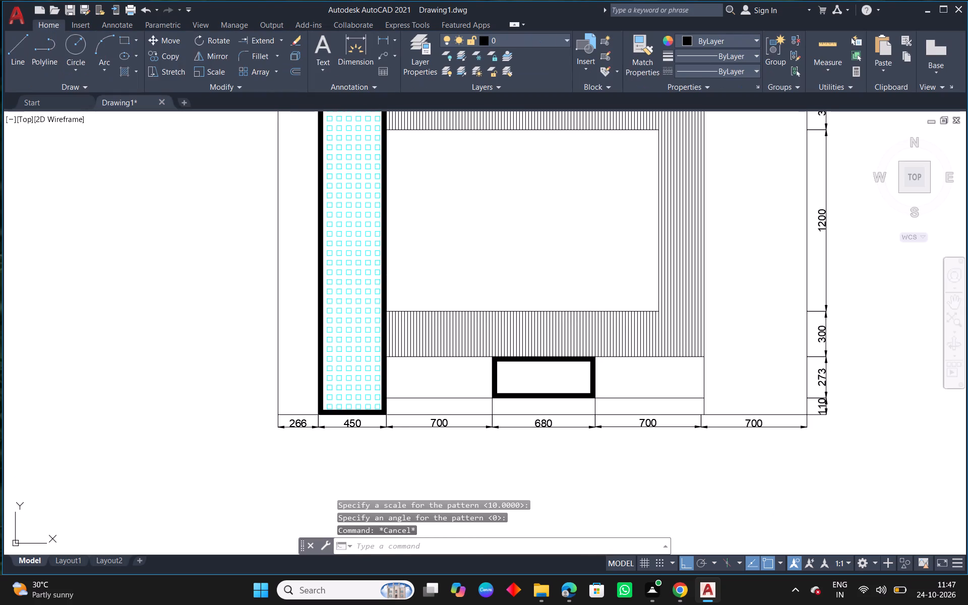
click(552, 380)
key(Escape)
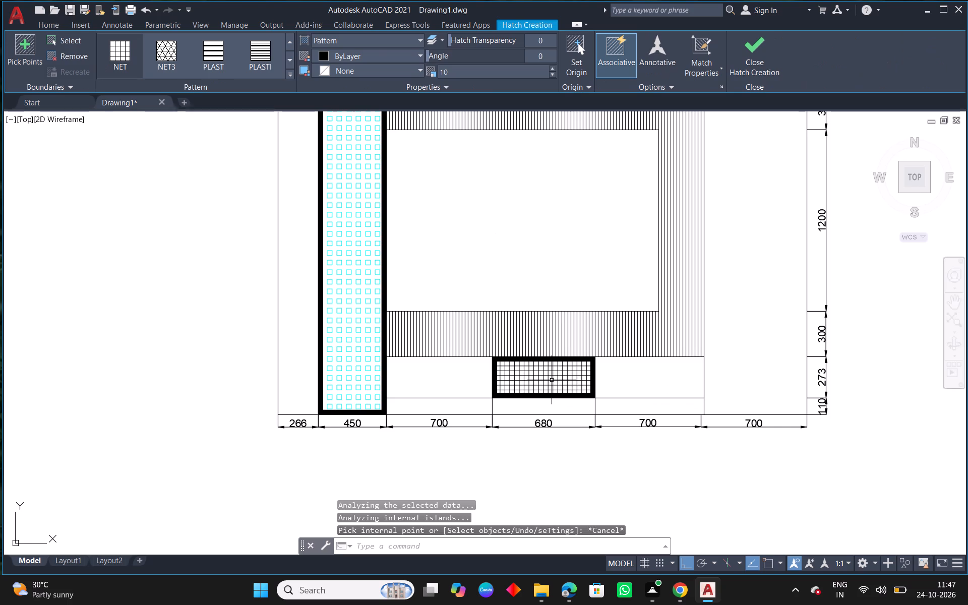
Match the central bay's hatch properties to the tall unit's cyan SQUARE hatch.
text(ma)
key(space)
click(369, 360)
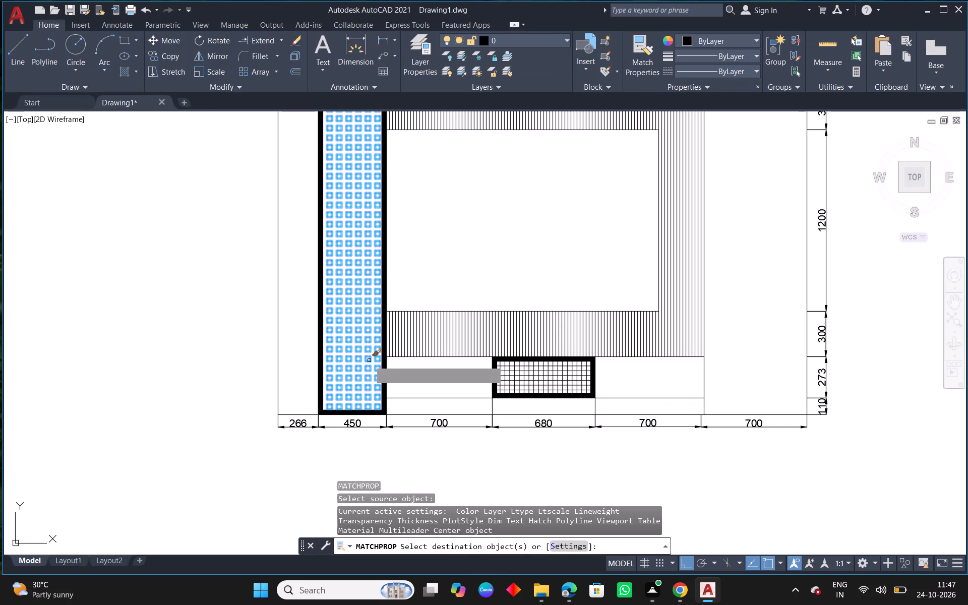
click(565, 384)
key(Escape)
Examine the redrawn elevation, including the upper junction between the tall unit and the grooved panel.
scroll(560, 366, down, 1)
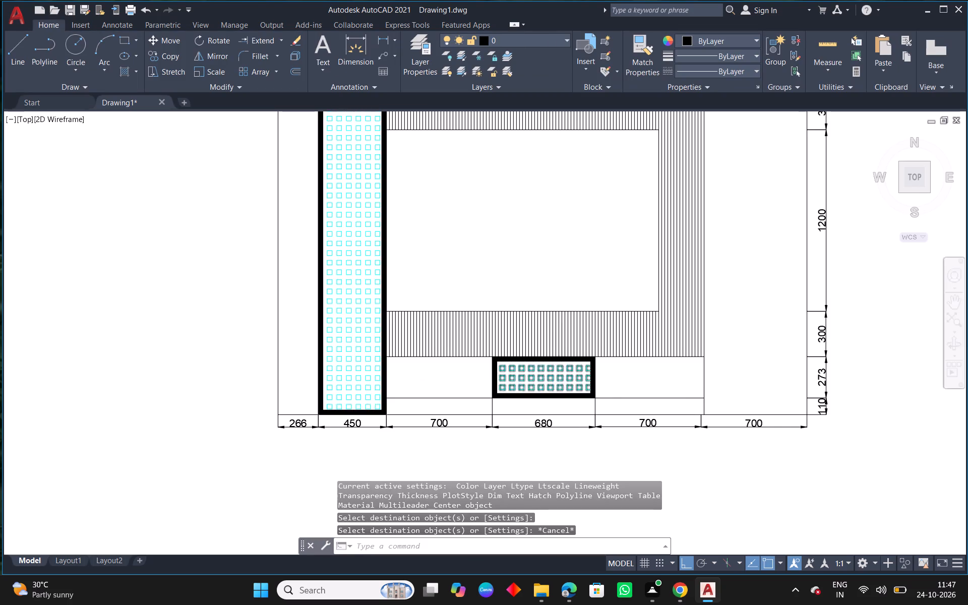
middle_drag(720, 342, 639, 341)
scroll(639, 342, down, 1)
middle_drag(775, 345, 688, 330)
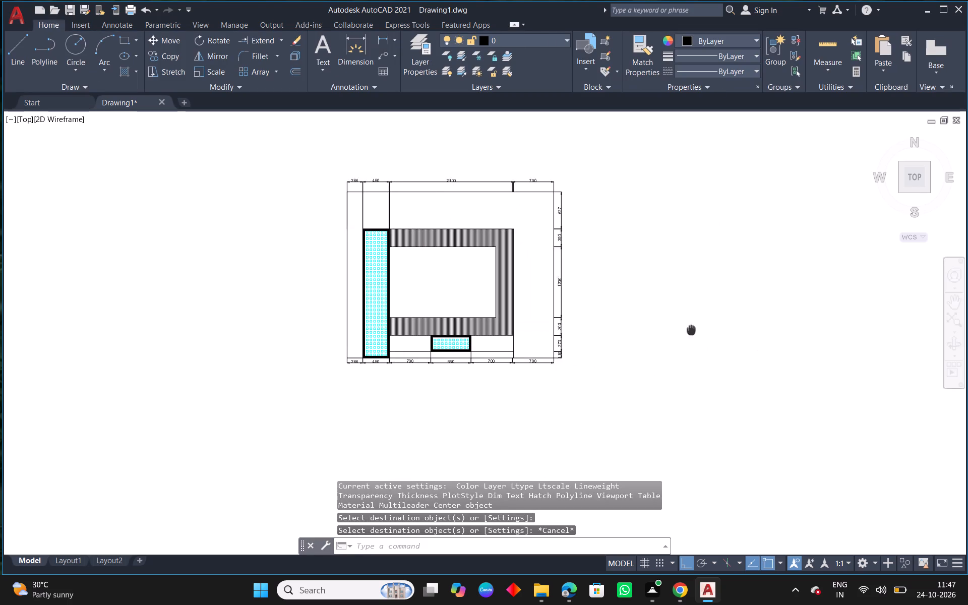
middle_drag(688, 330, 675, 335)
scroll(374, 237, up, 3)
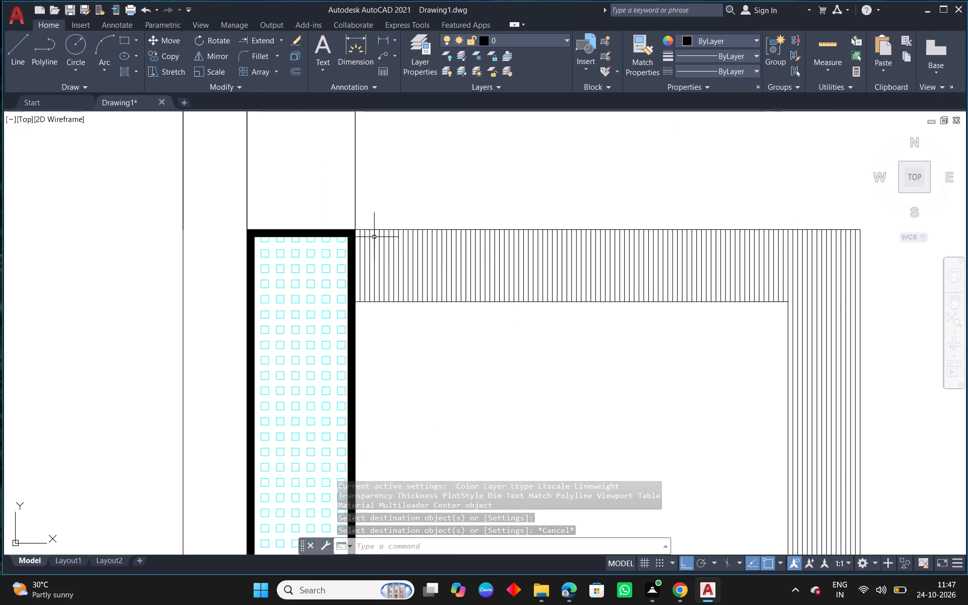
scroll(357, 250, up, 2)
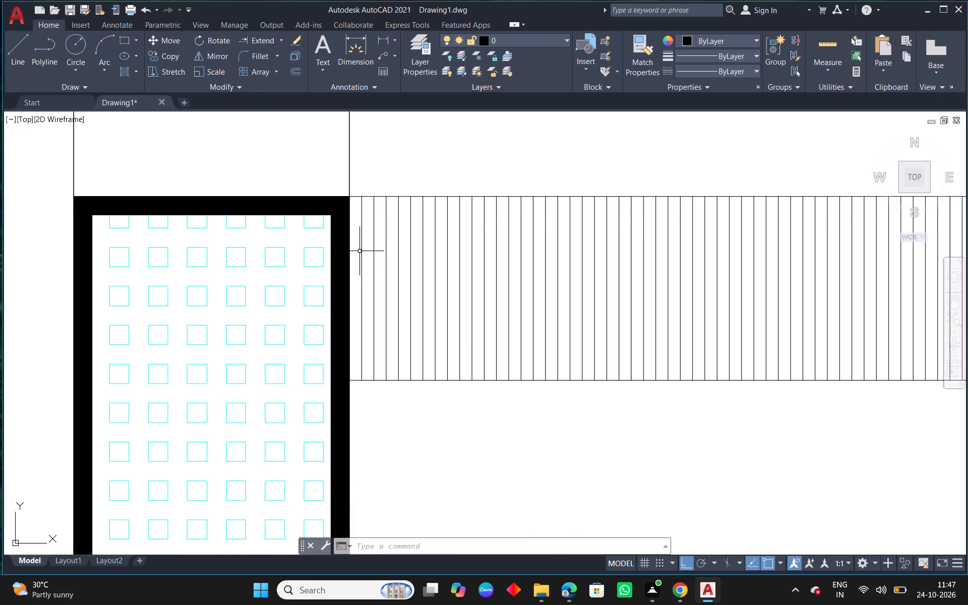
scroll(359, 251, down, 5)
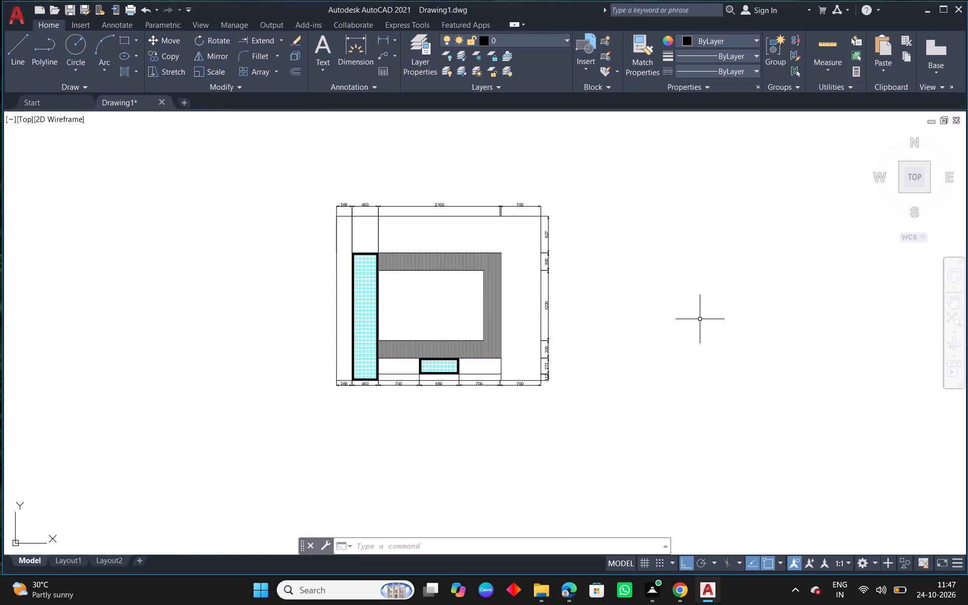
Save the drawing under the file name tv unit 3.
middle_drag(662, 305, 649, 305)
drag(629, 180, 629, 179)
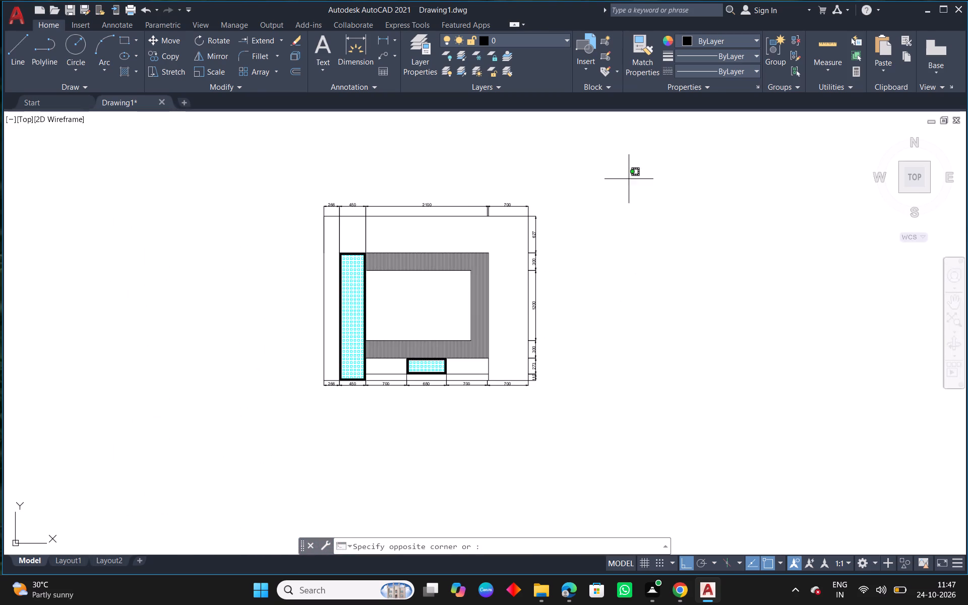
drag(629, 179, 577, 263)
click(236, 414)
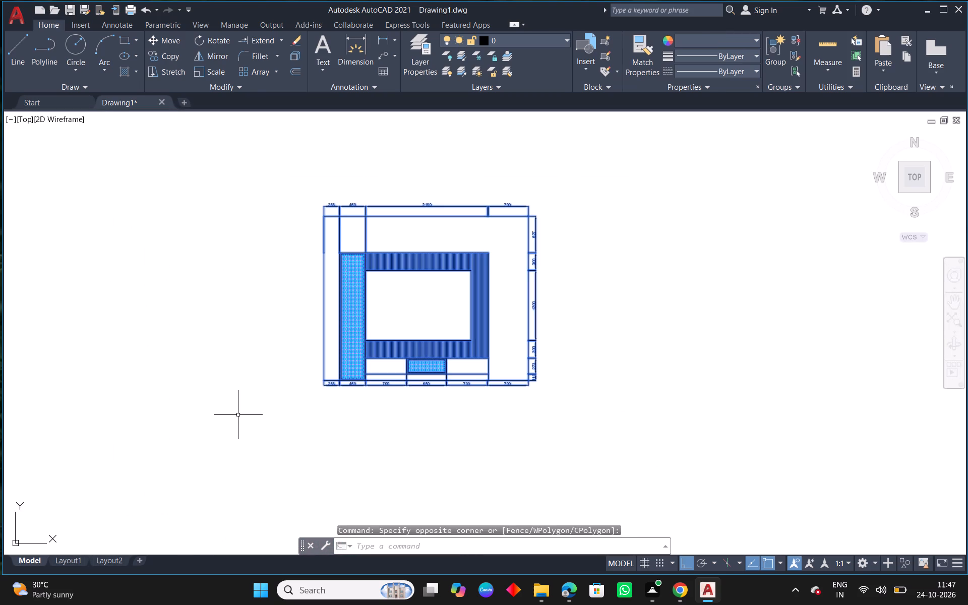
key(ctrl+s)
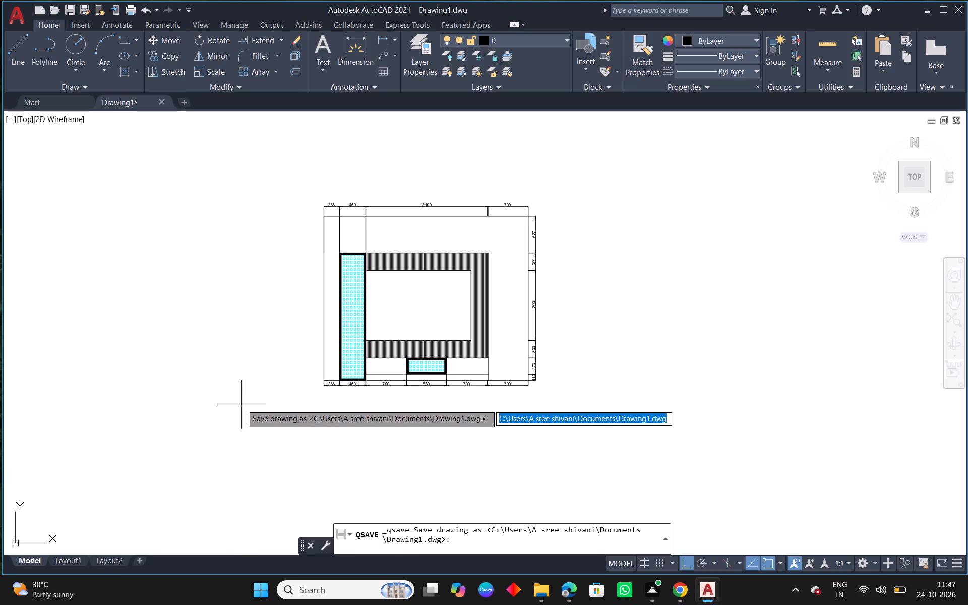
key(BackSpace)
text(tv unit 3)
key(Return)
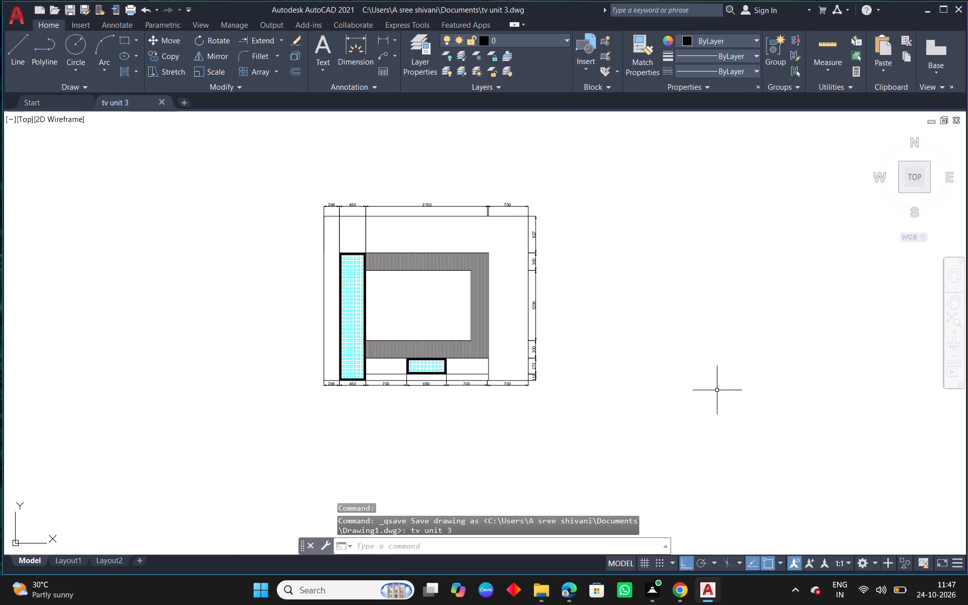
Draw a 420-long horizontal base line for the side view beside the redrawn outer elevation, on its tall-unit side.
middle_drag(621, 332, 549, 317)
scroll(548, 322, down, 3)
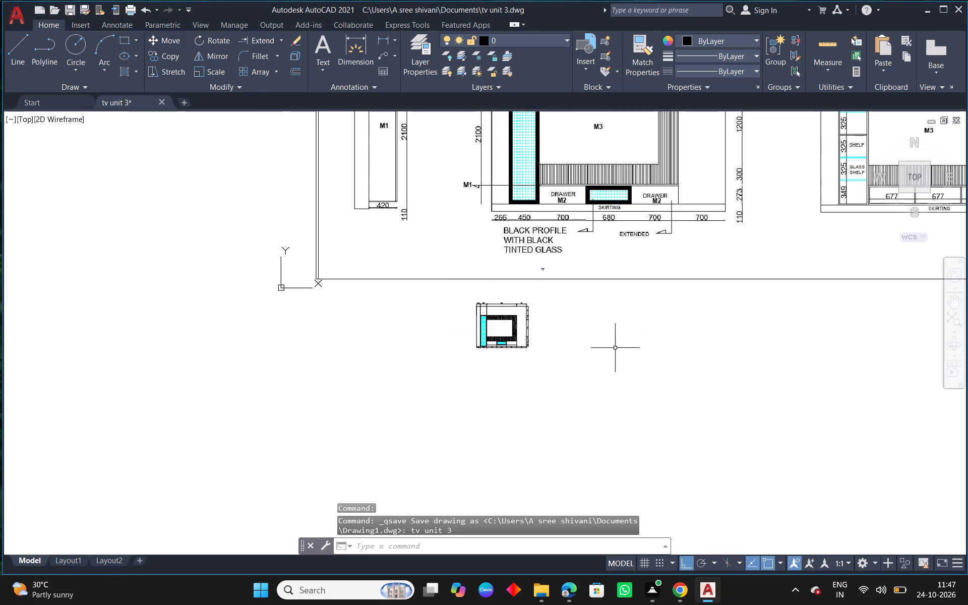
middle_drag(678, 311, 574, 335)
middle_drag(557, 317, 511, 416)
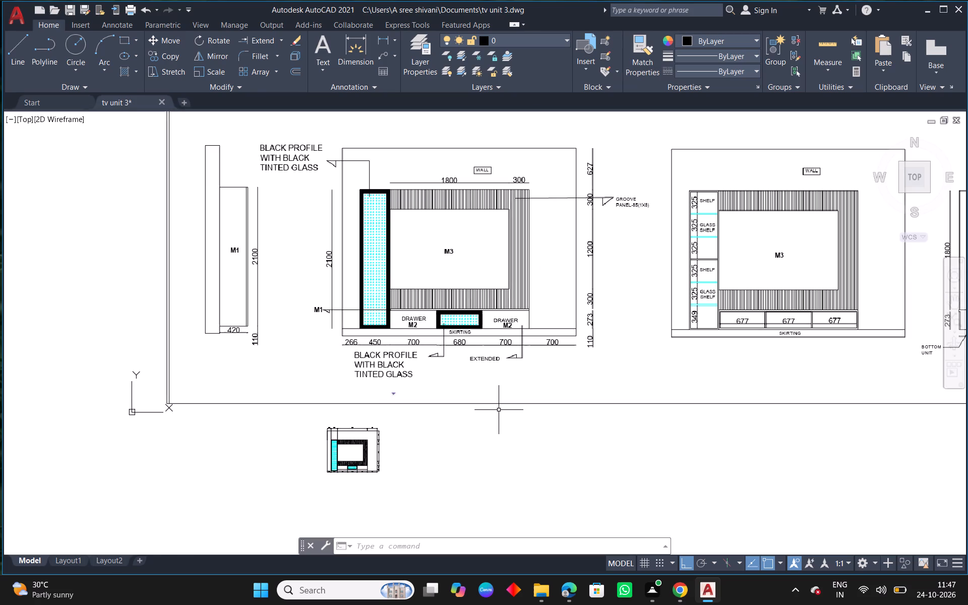
middle_drag(499, 410, 593, 380)
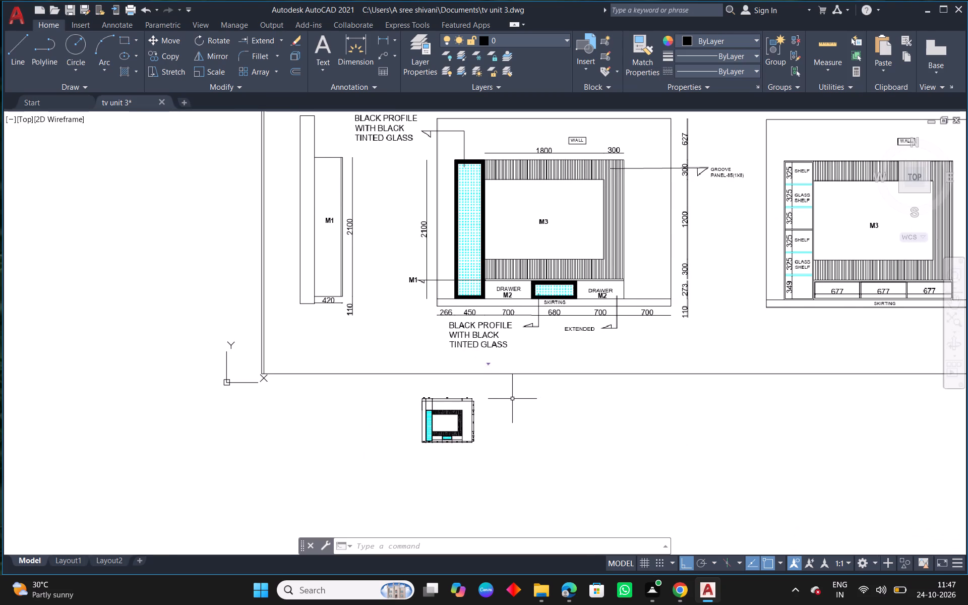
middle_click(484, 418)
scroll(386, 427, up, 1)
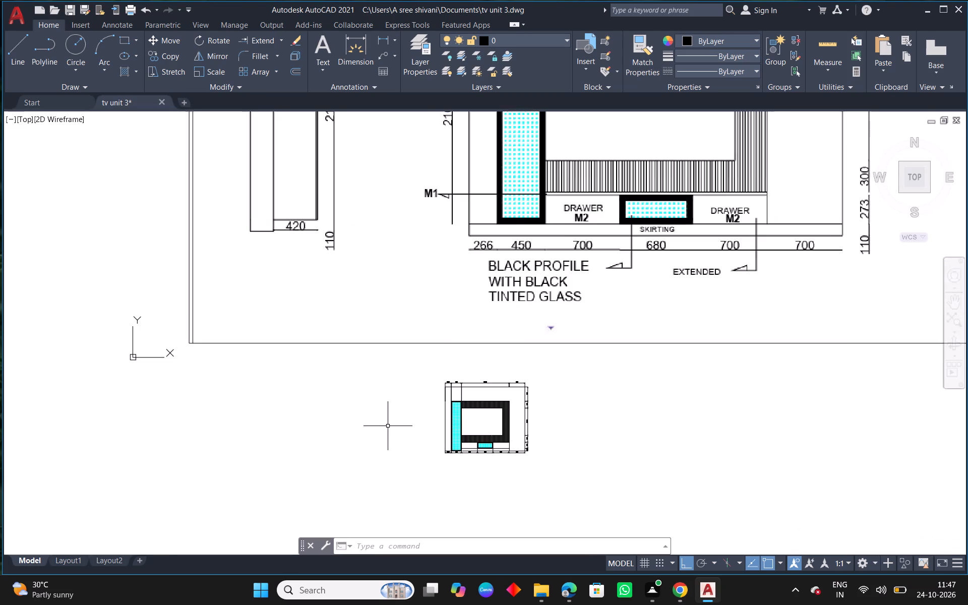
middle_drag(430, 444, 501, 439)
key(l)
key(space)
click(486, 441)
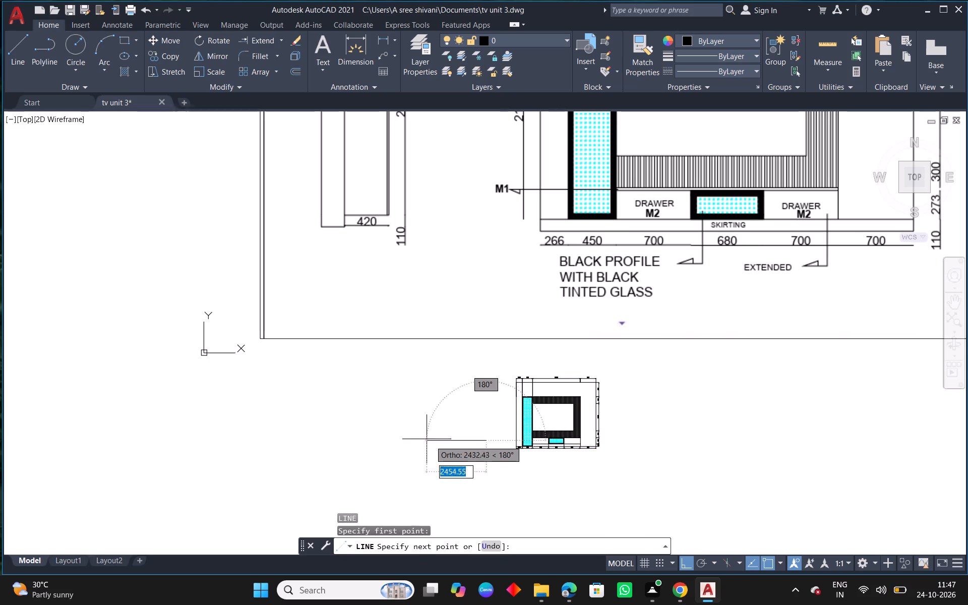
text(420)
key(Return)
key(Return)
Complete the side view outline with a 2100 vertical from the base's elevation-side end, a 450 top line, and a closing edge to the base's other end.
text(l)
key(space)
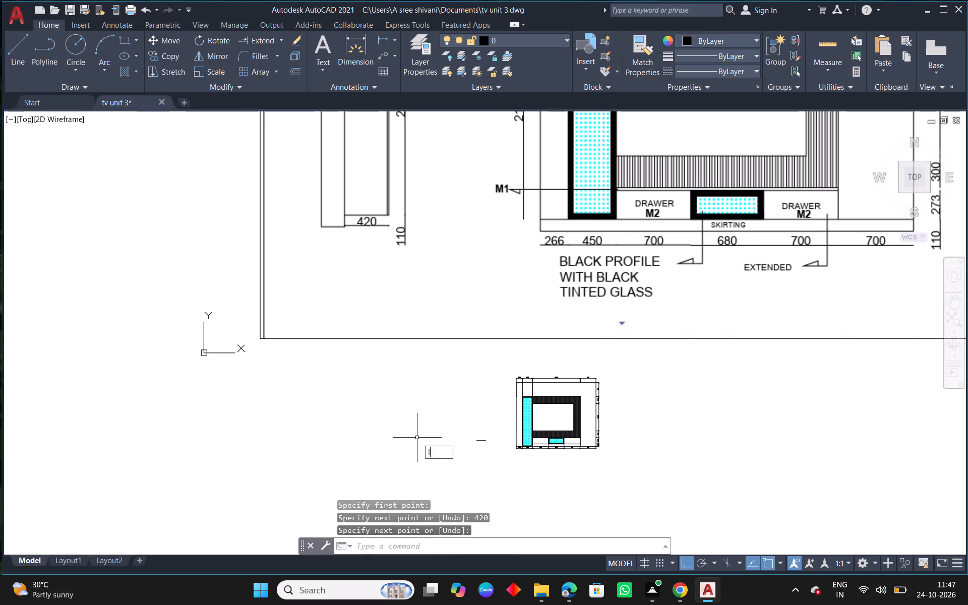
middle_drag(403, 430, 382, 477)
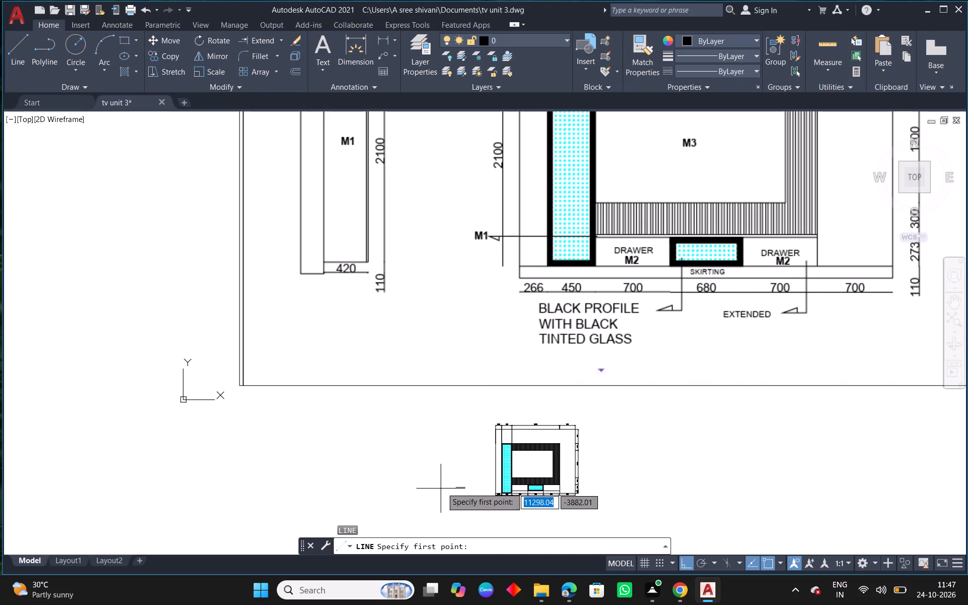
drag(465, 489, 465, 479)
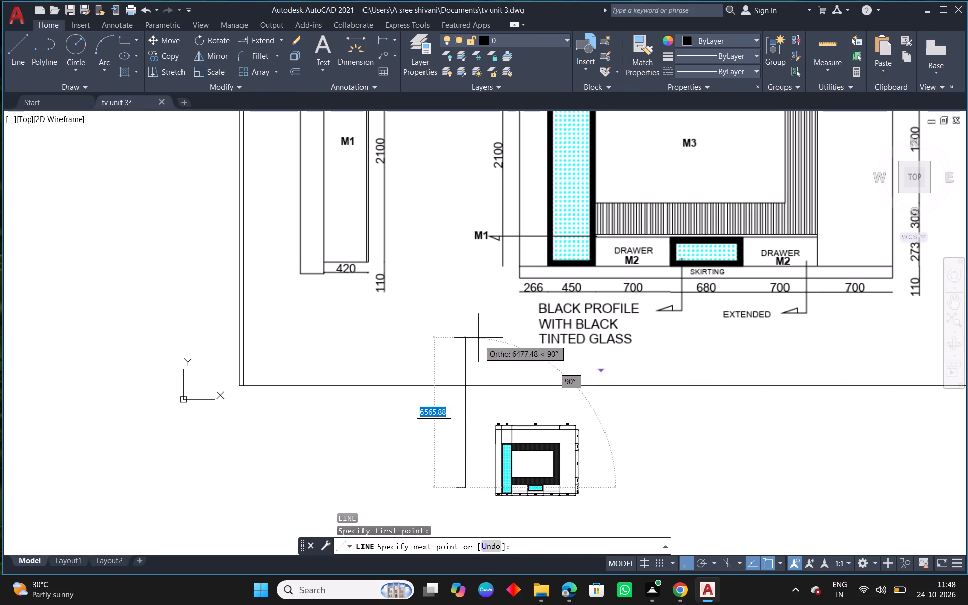
text(2100)
key(Return)
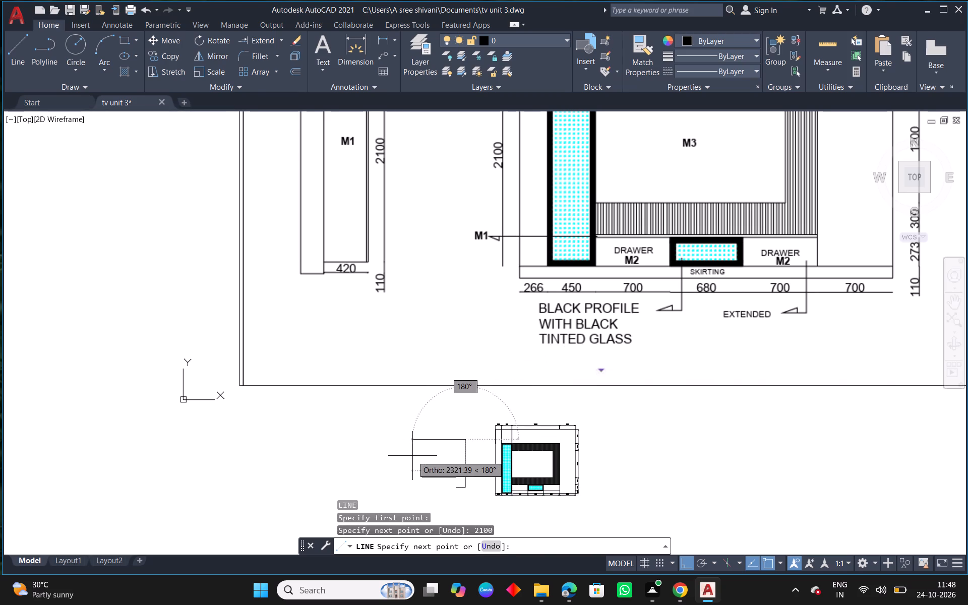
text(450)
key(Return)
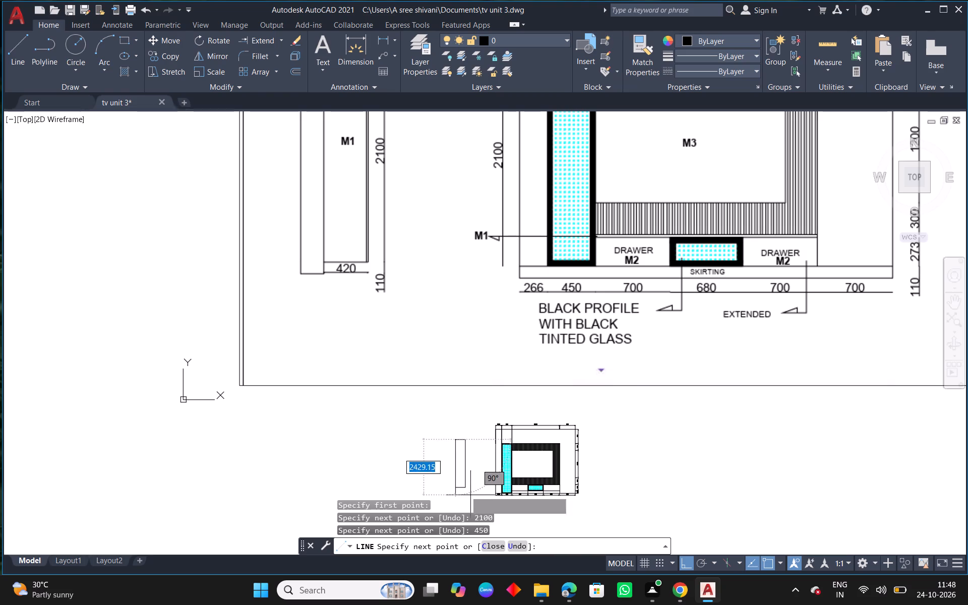
click(454, 486)
key(Escape)
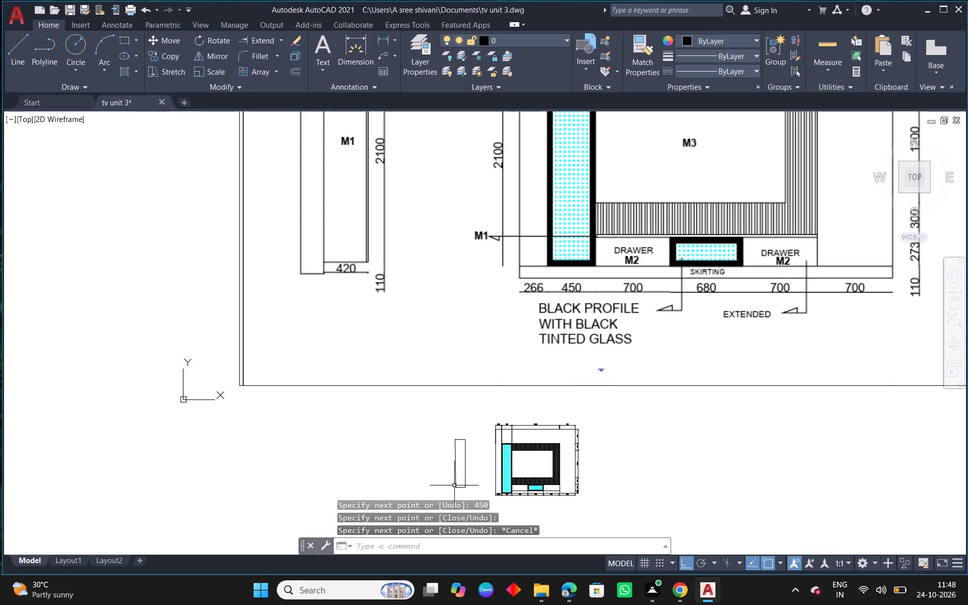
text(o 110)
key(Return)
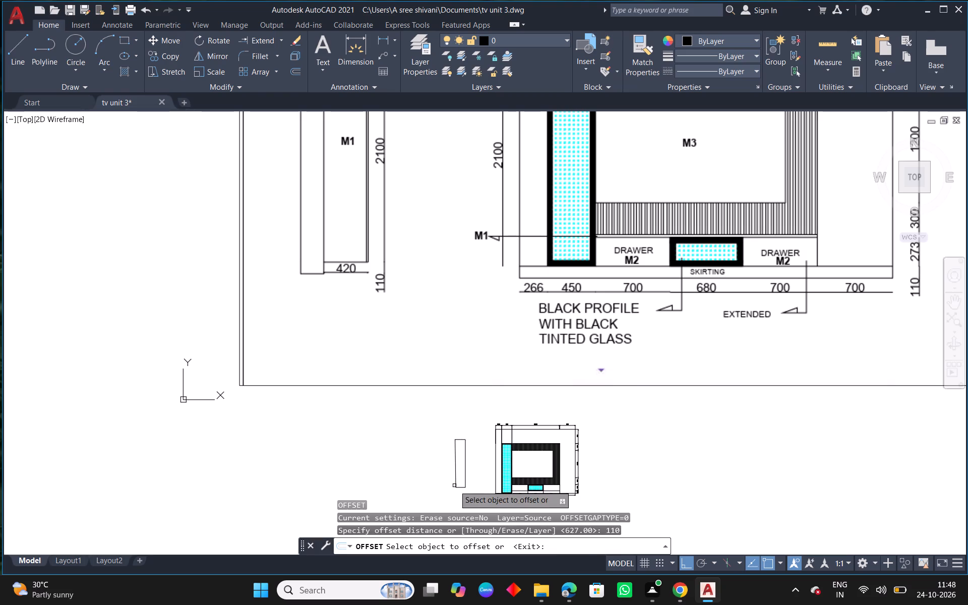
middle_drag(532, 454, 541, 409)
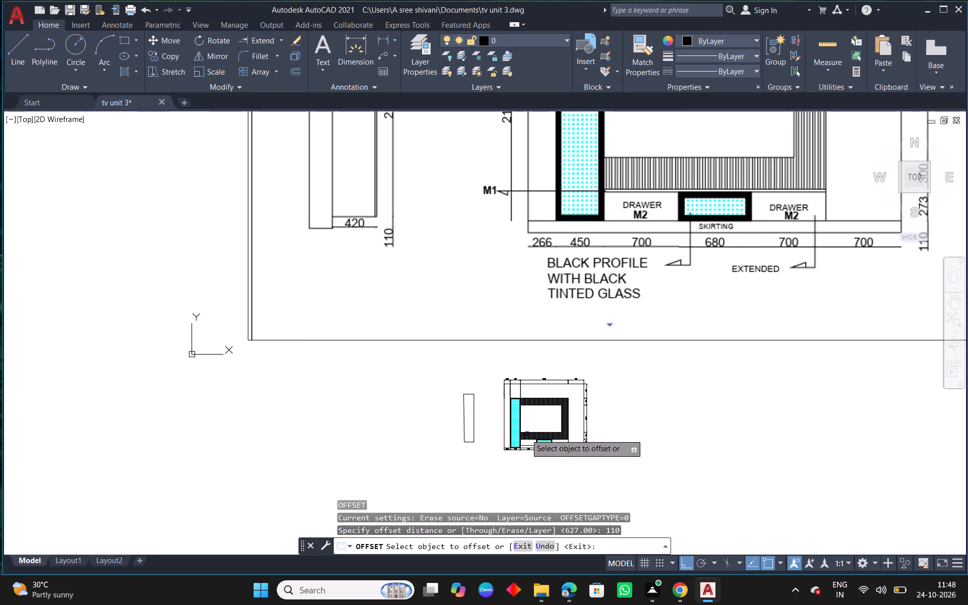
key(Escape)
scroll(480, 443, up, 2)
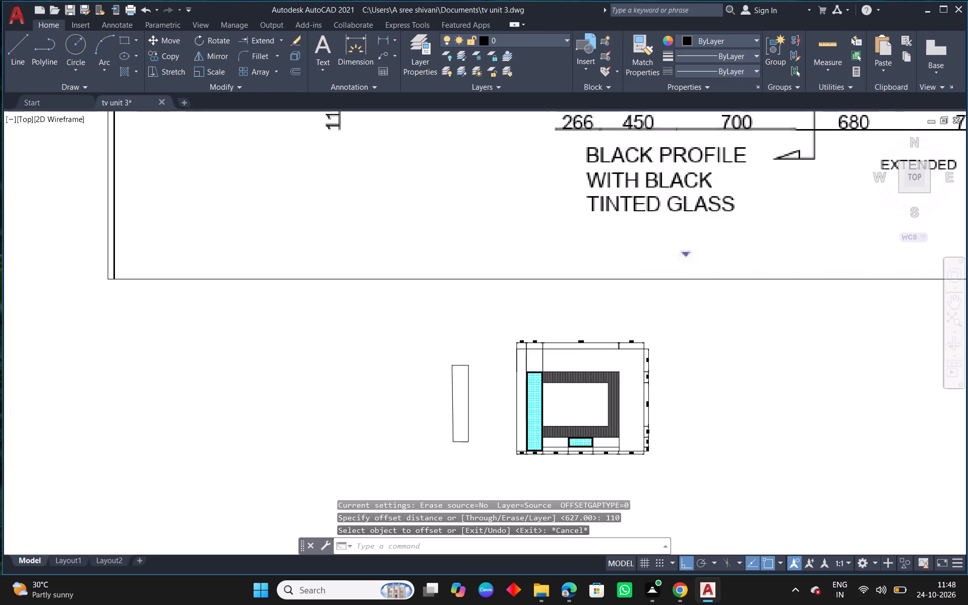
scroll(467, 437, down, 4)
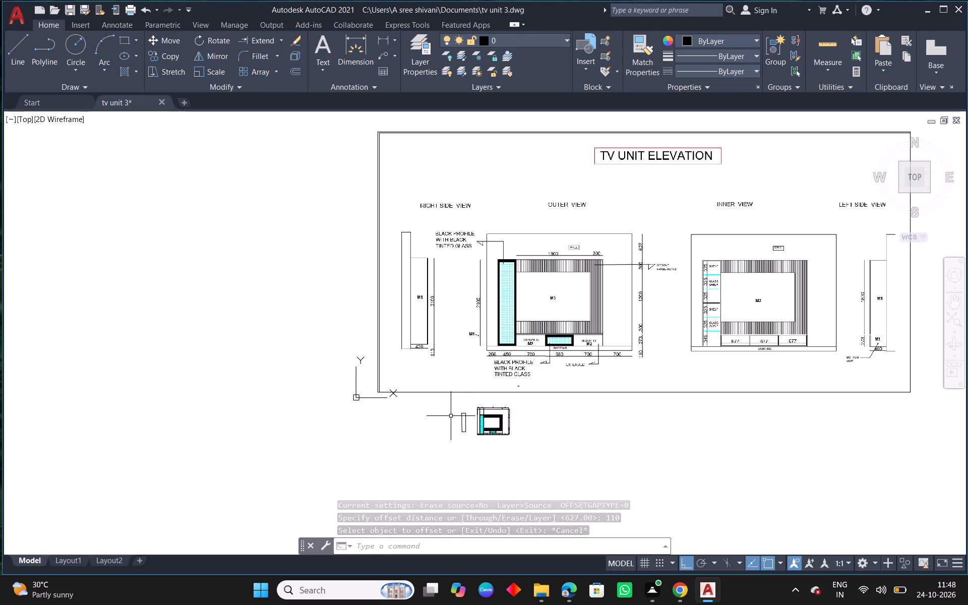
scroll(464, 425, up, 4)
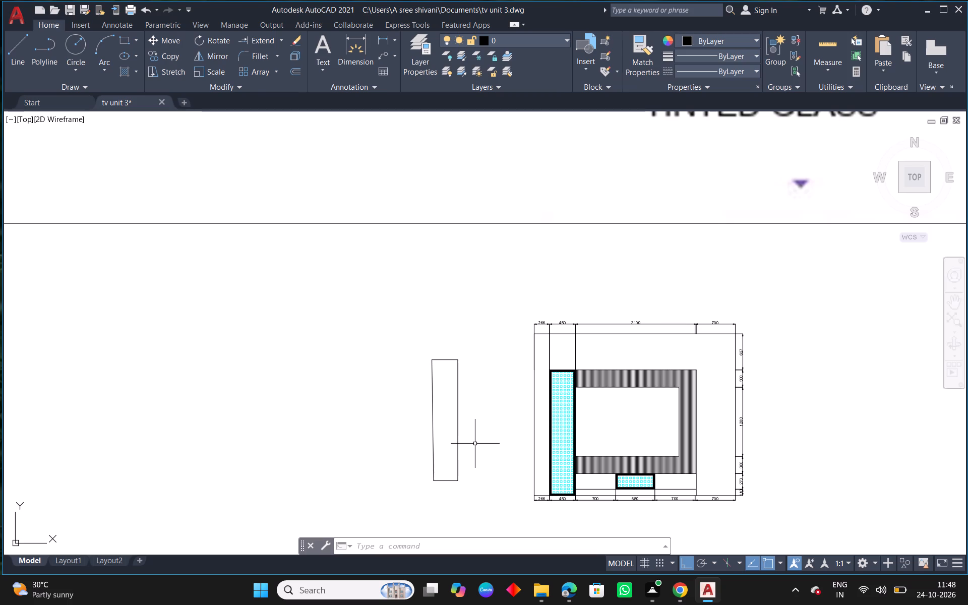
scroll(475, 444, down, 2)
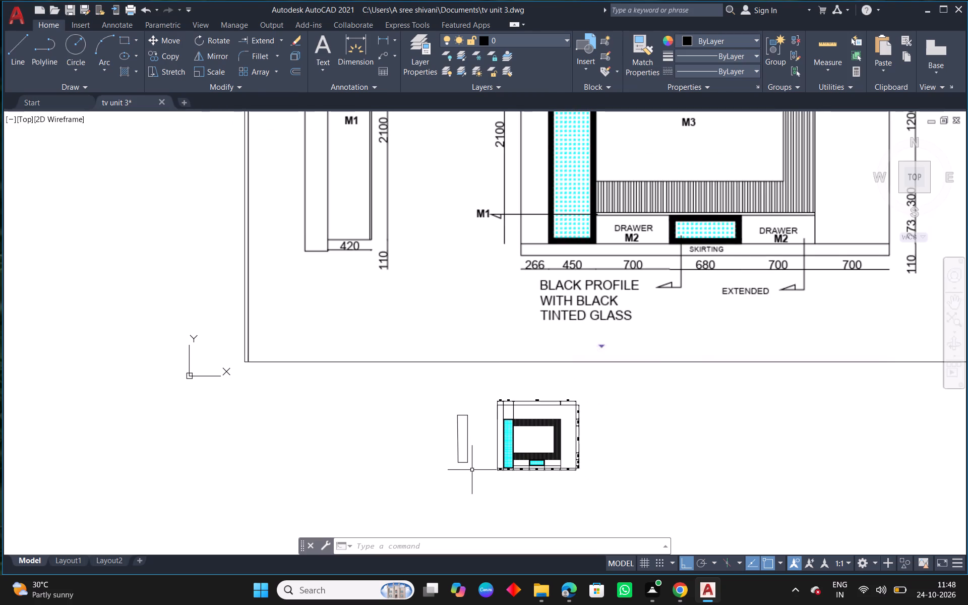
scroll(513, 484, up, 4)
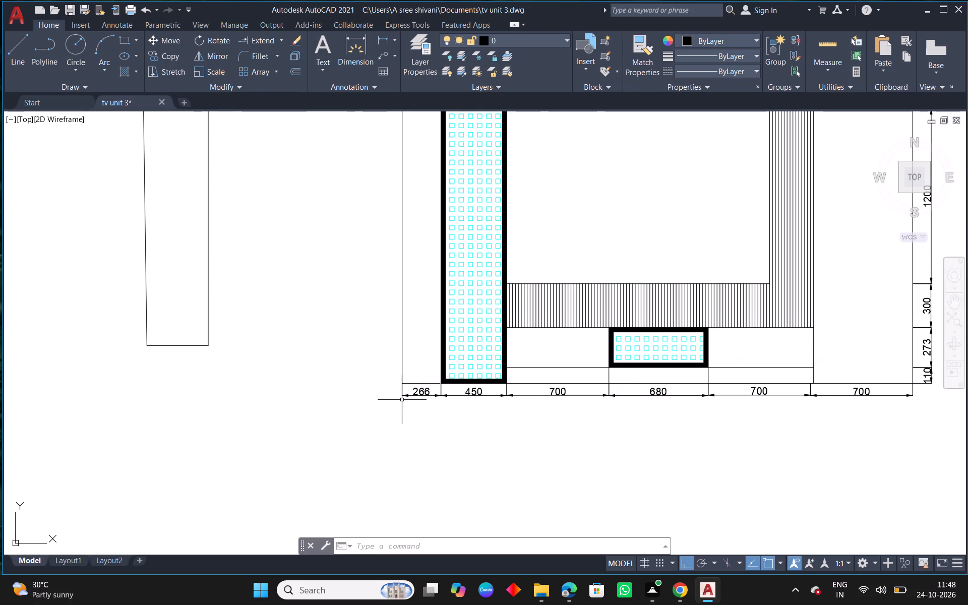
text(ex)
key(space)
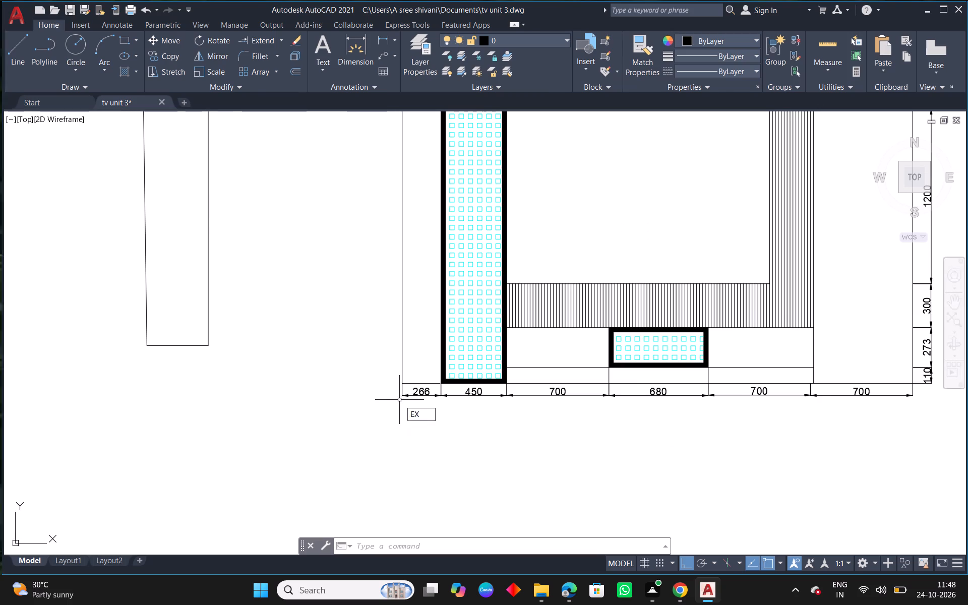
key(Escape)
Draw a horizontal ground line about 2600 long from the tall unit's outer bottom corner out past the side view outline.
text(l)
key(space)
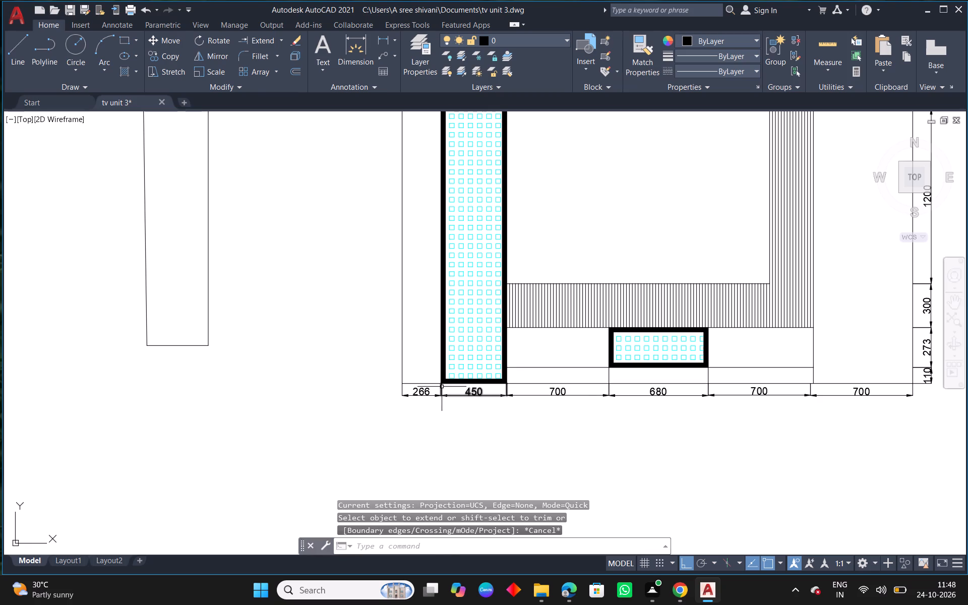
click(441, 383)
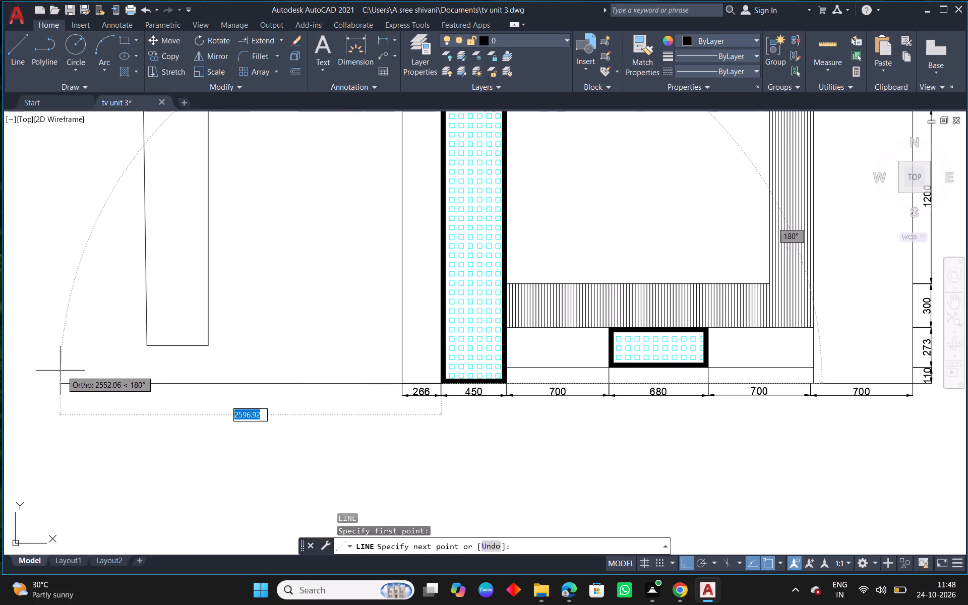
click(58, 371)
key(Escape)
Move the side view outline down by its outer bottom corner so it stands on the ground line.
middle_drag(229, 370, 328, 395)
click(341, 380)
scroll(206, 207, down, 2)
middle_drag(224, 180, 206, 219)
click(194, 181)
key(m)
key(space)
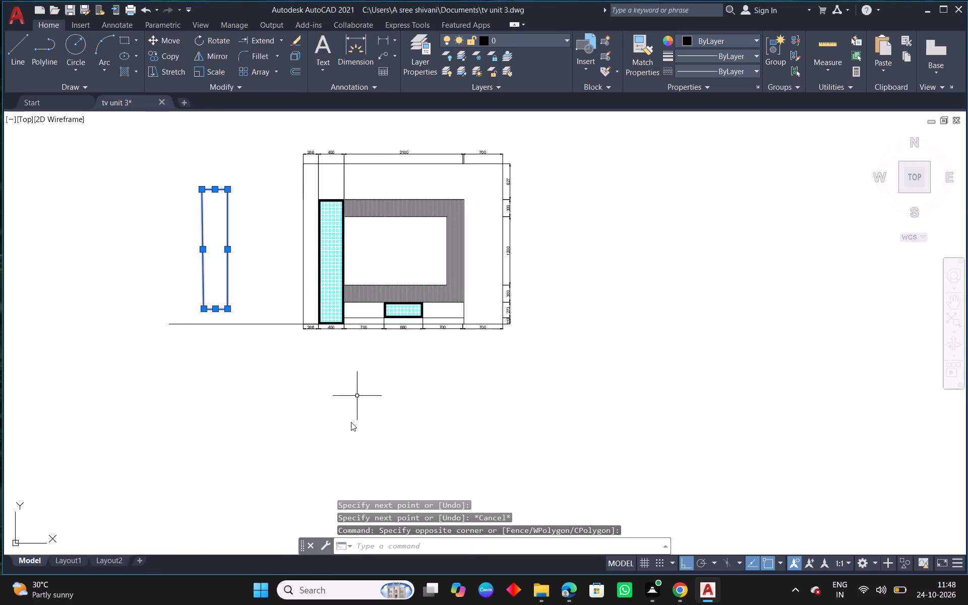
scroll(191, 322, up, 2)
click(221, 289)
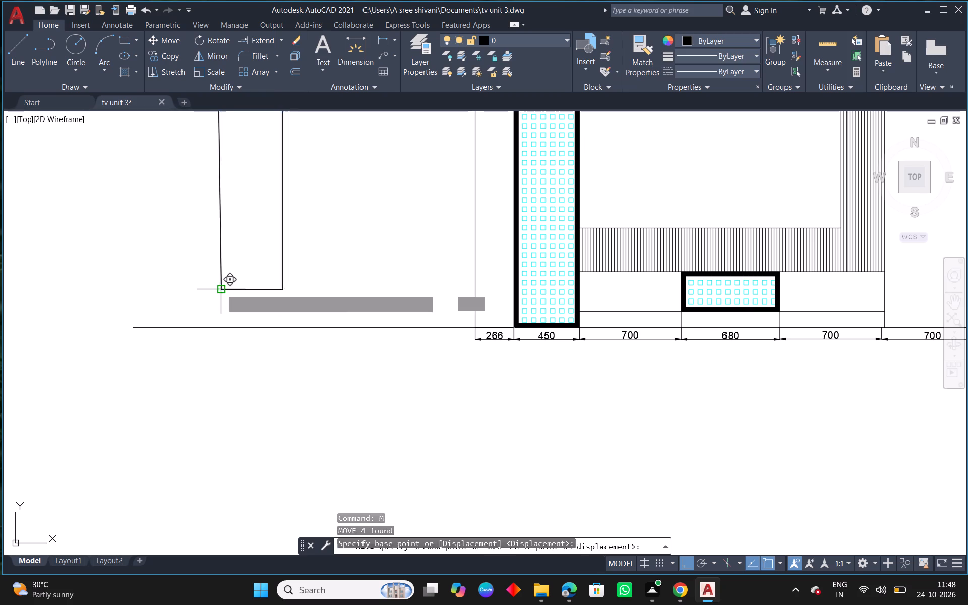
click(222, 326)
key(Escape)
Offset the side view's ground line upward by 110.
scroll(320, 335, down, 3)
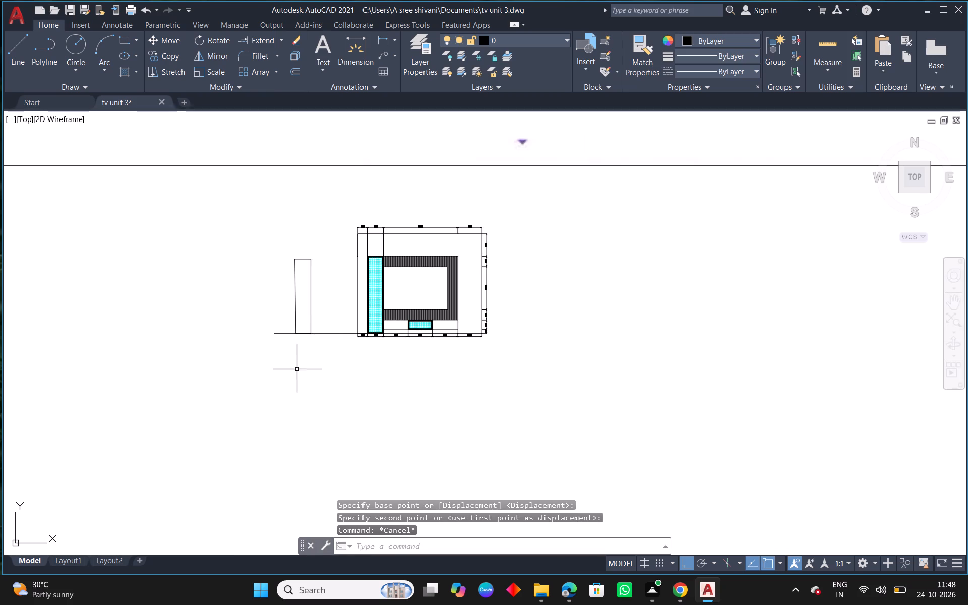
scroll(300, 326, up, 3)
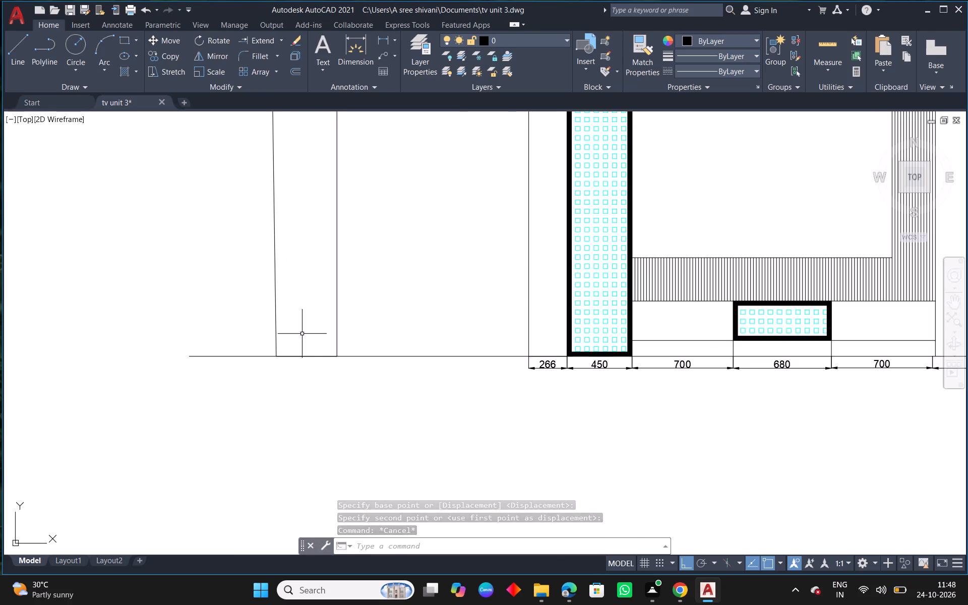
key(o)
key(space)
text(110)
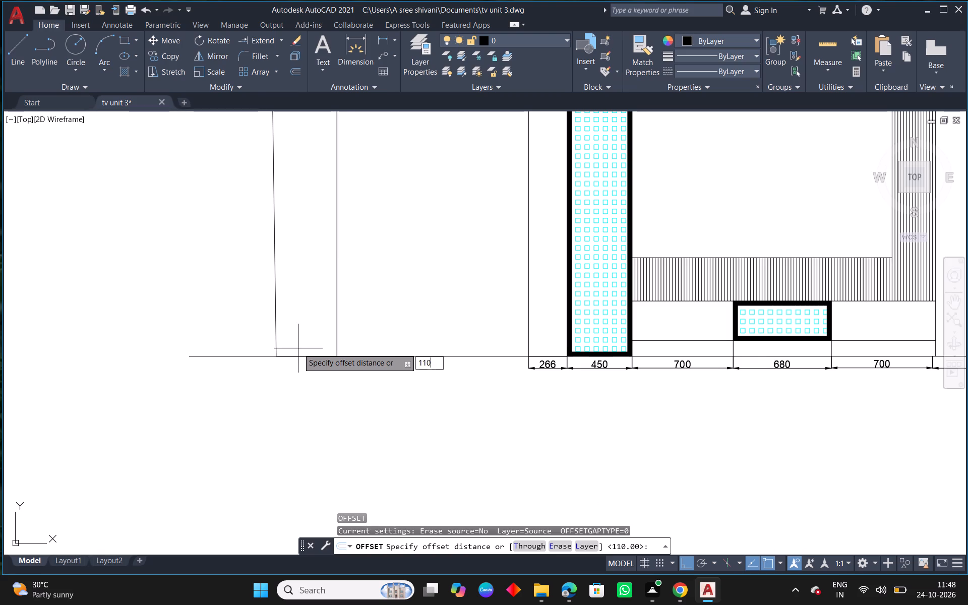
key(Return)
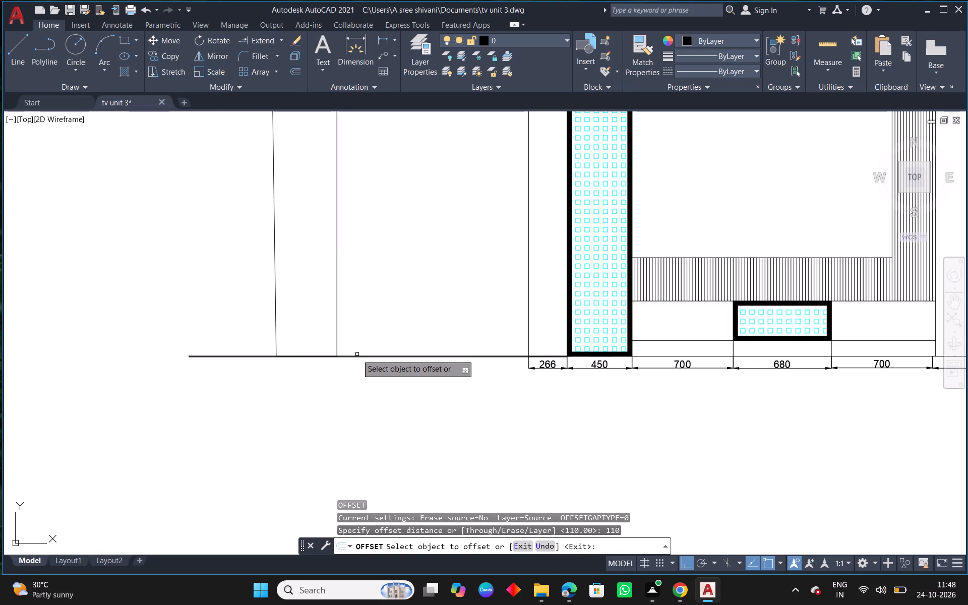
click(357, 354)
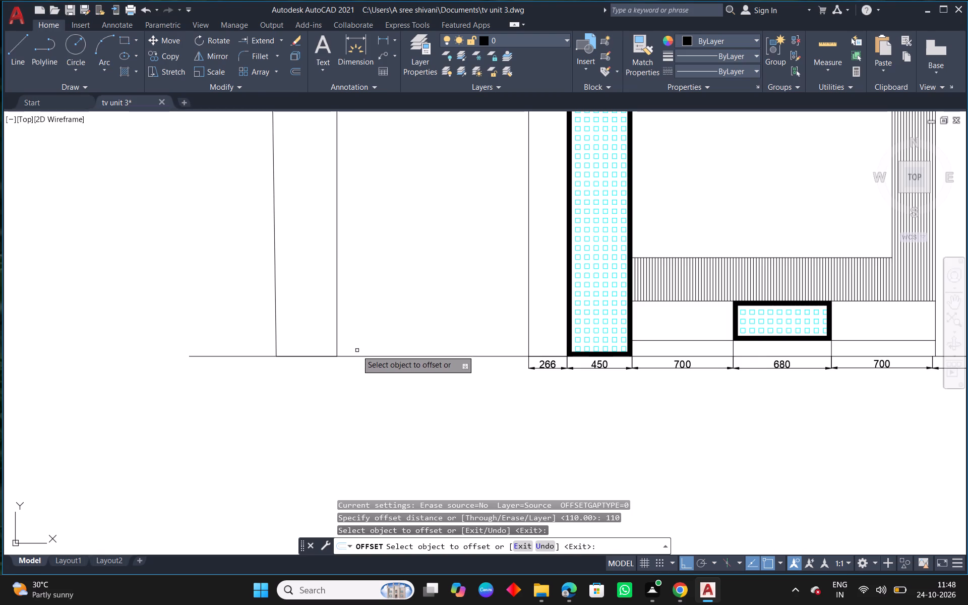
click(353, 355)
click(352, 340)
right_click(356, 321)
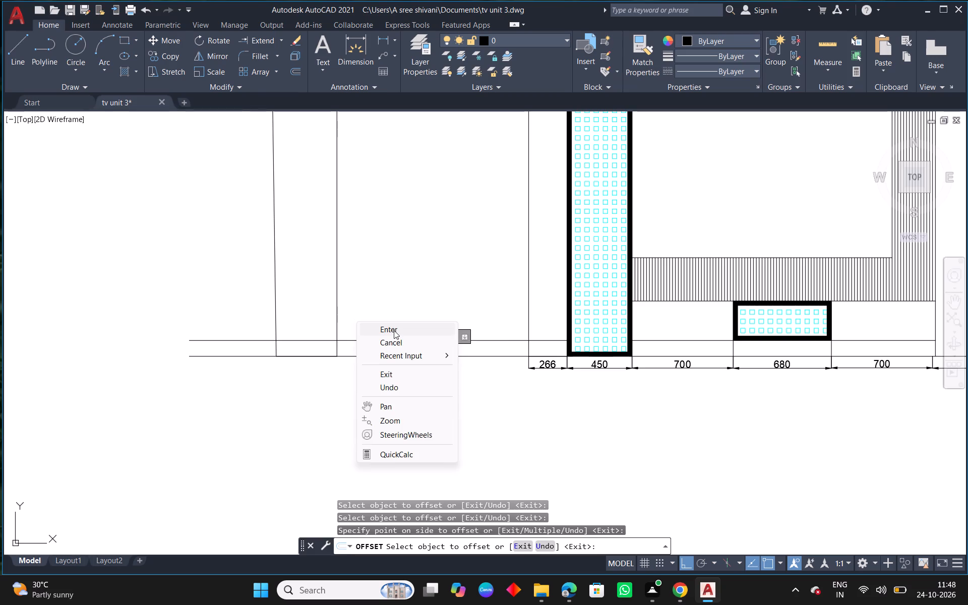
click(394, 330)
Trim the side view's two upright edges below the raised line and trim away the original ground line outside the elevation.
scroll(312, 339, up, 1)
text(tr)
key(space)
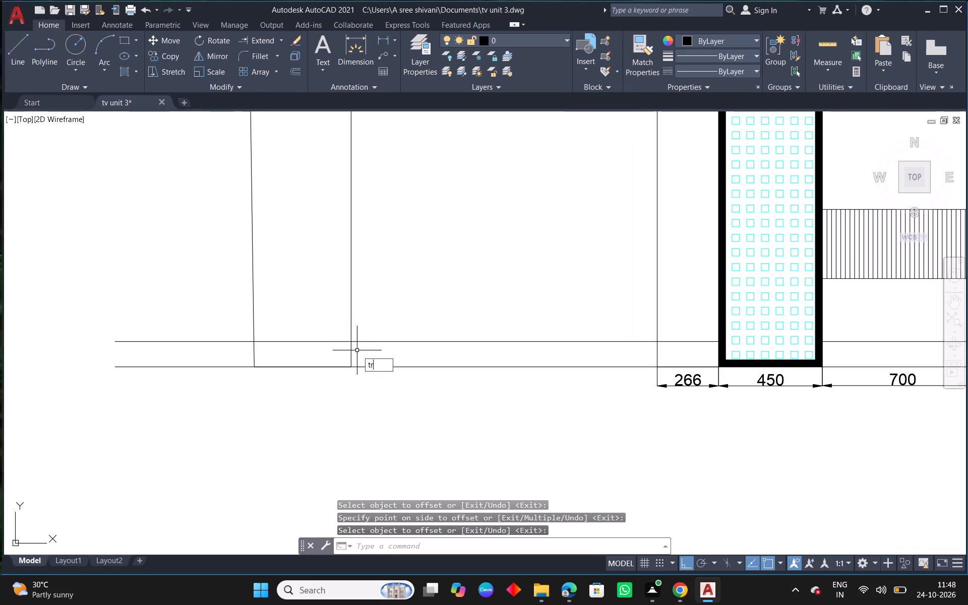
key(space)
drag(357, 350, 351, 351)
click(214, 347)
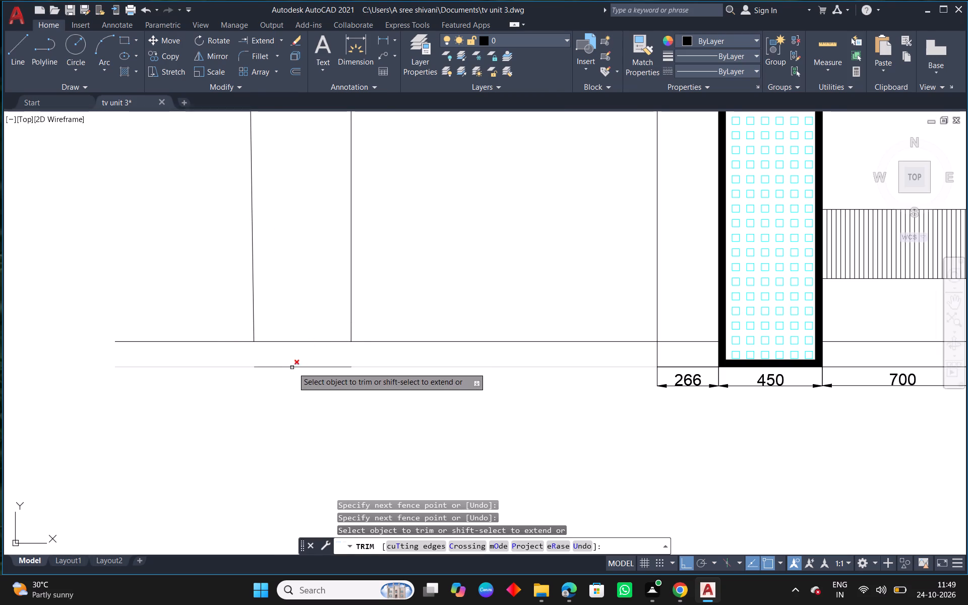
click(295, 367)
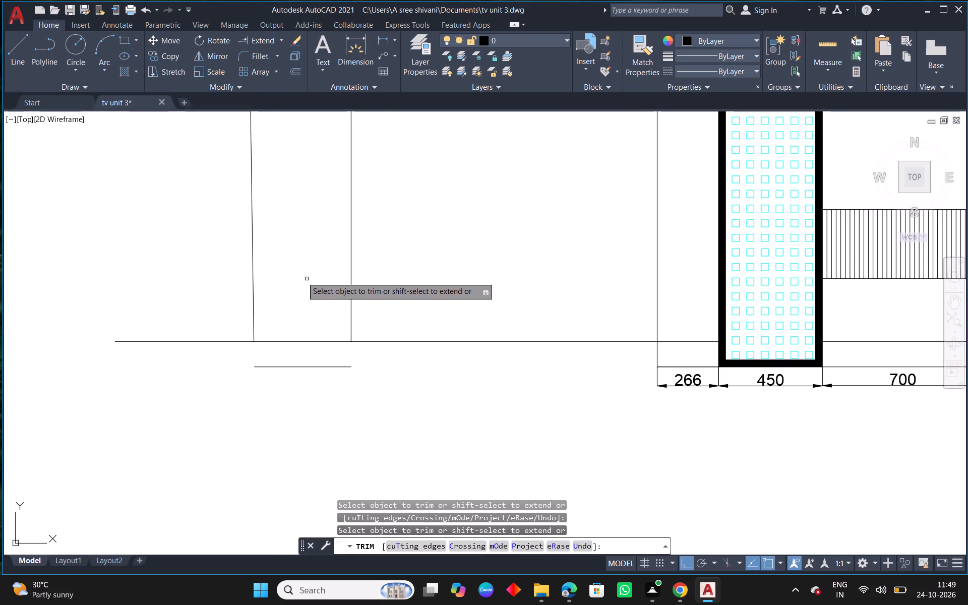
right_click(301, 276)
click(323, 282)
scroll(311, 328, down, 5)
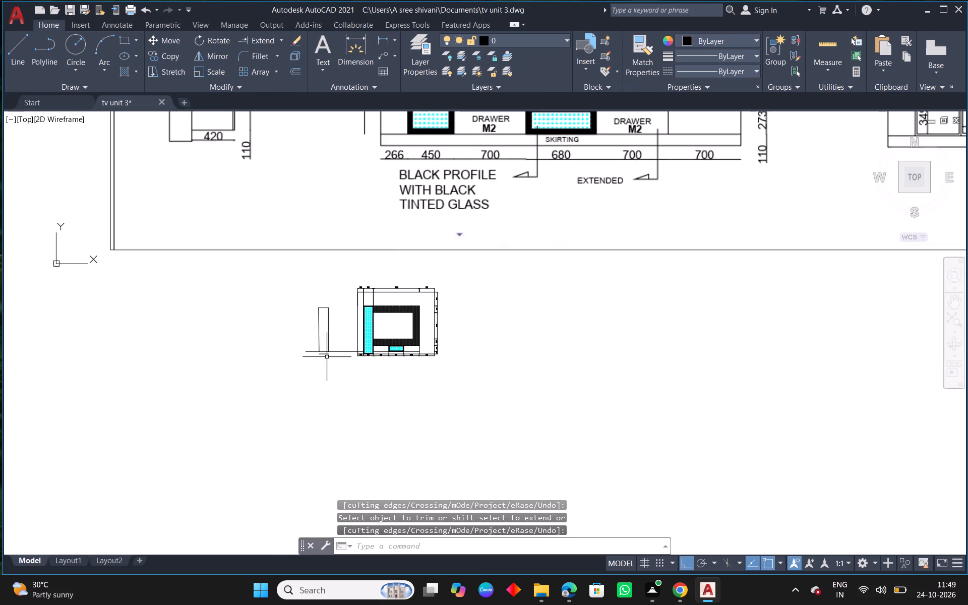
Draw a horizontal line about 2390 long from the elevation's top corner outward above the side view.
scroll(325, 319, up, 2)
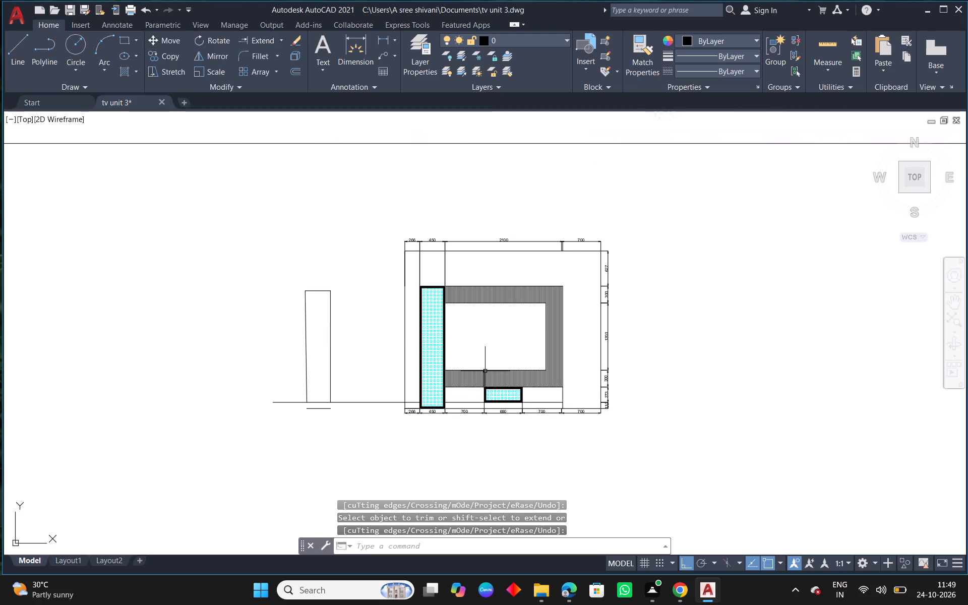
text(l)
key(space)
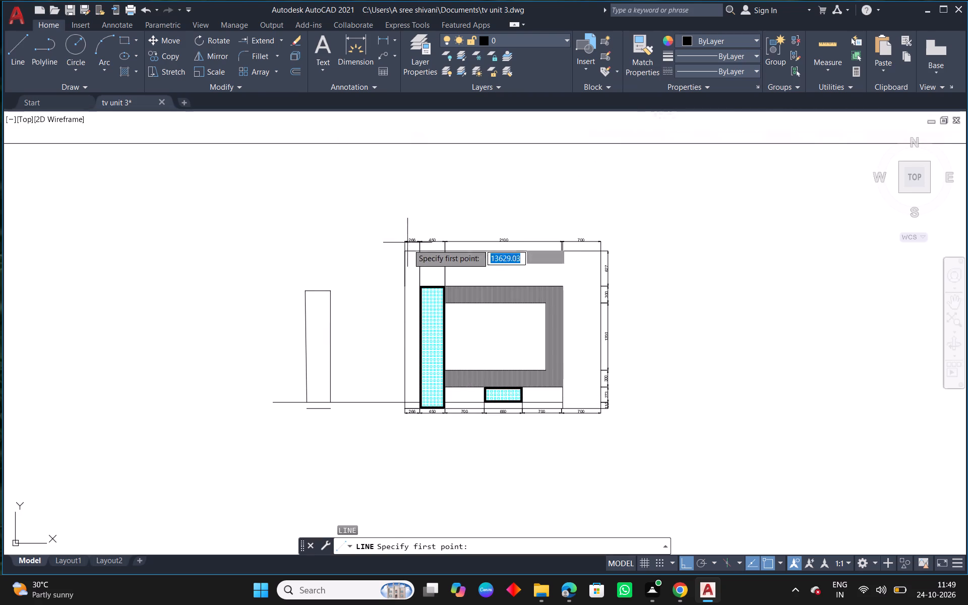
scroll(410, 249, up, 2)
click(396, 250)
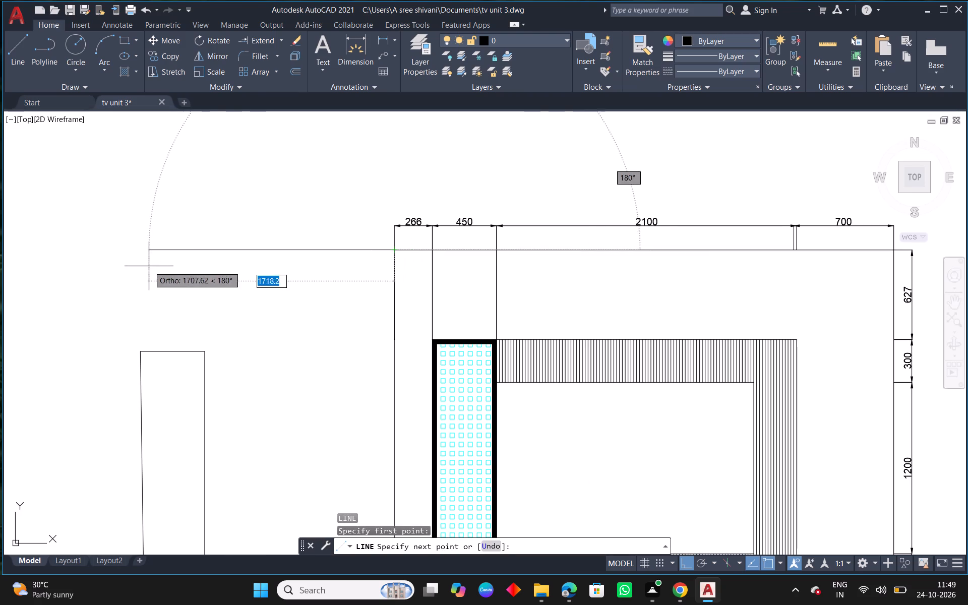
click(51, 256)
right_click(51, 256)
click(98, 263)
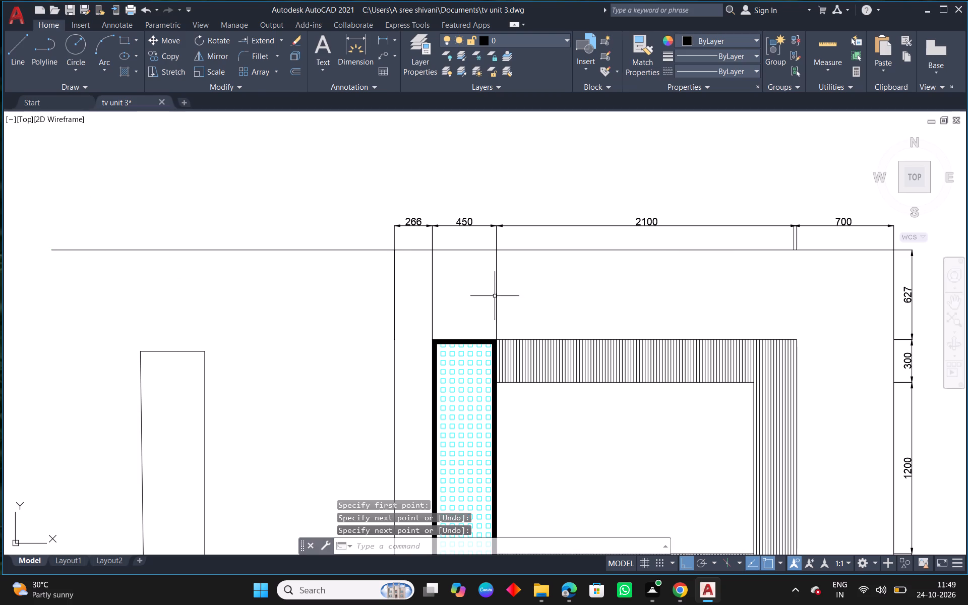
Shorten the extension lines of the top 2100, 450 and 266 dimensions so they start at the elevation's top line.
click(497, 305)
click(498, 339)
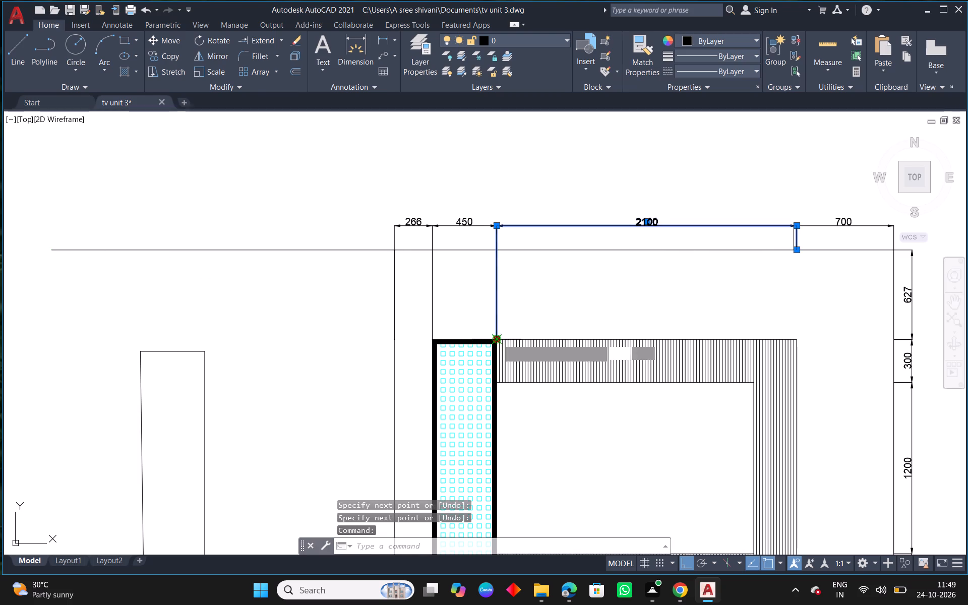
click(499, 252)
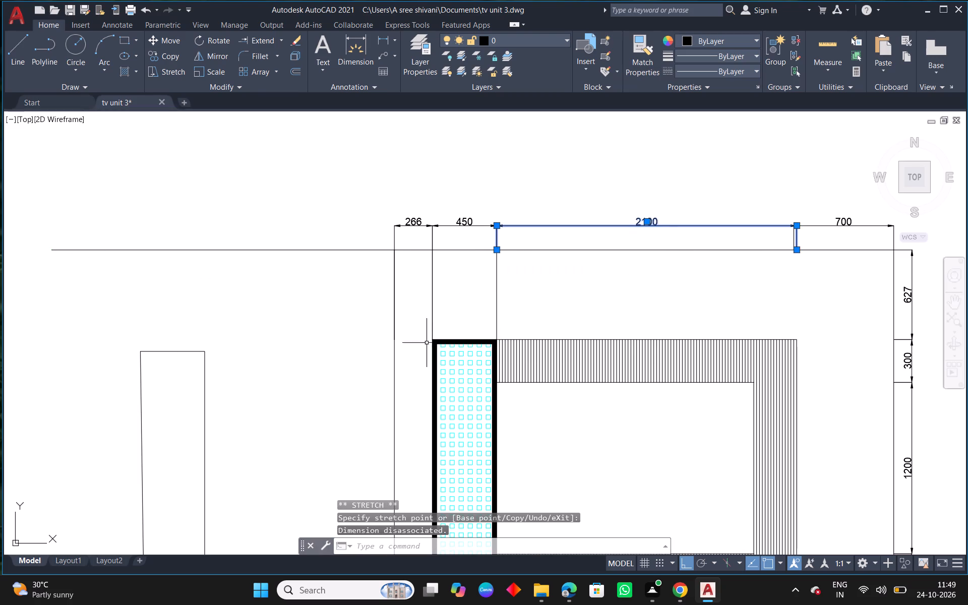
click(432, 332)
drag(431, 342, 432, 337)
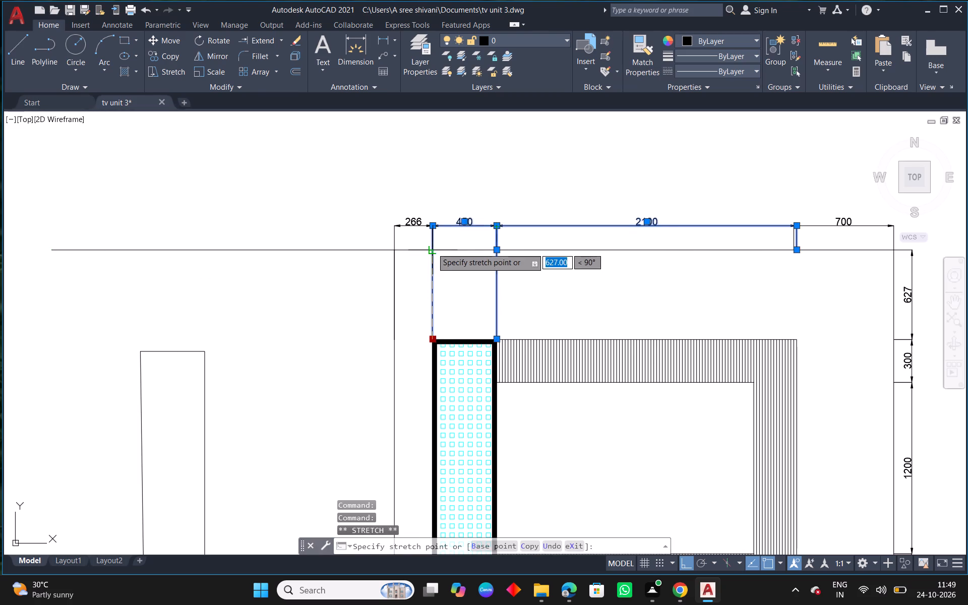
click(432, 248)
click(497, 338)
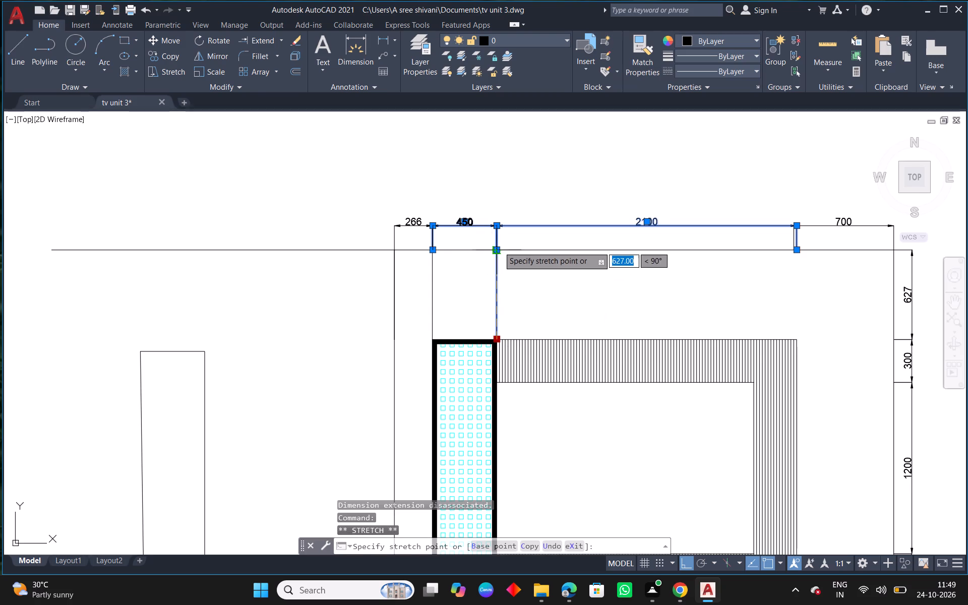
click(499, 246)
click(394, 271)
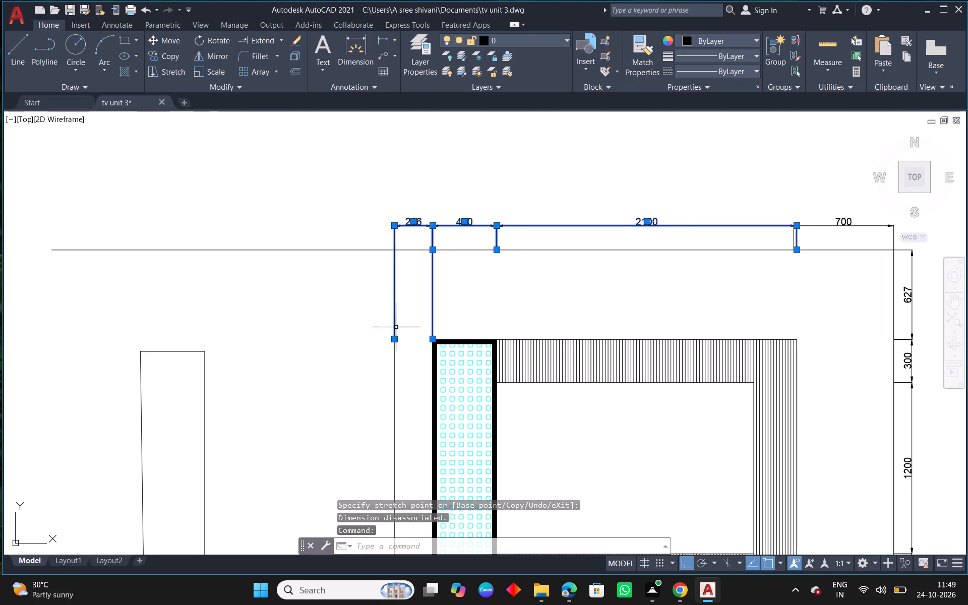
click(394, 341)
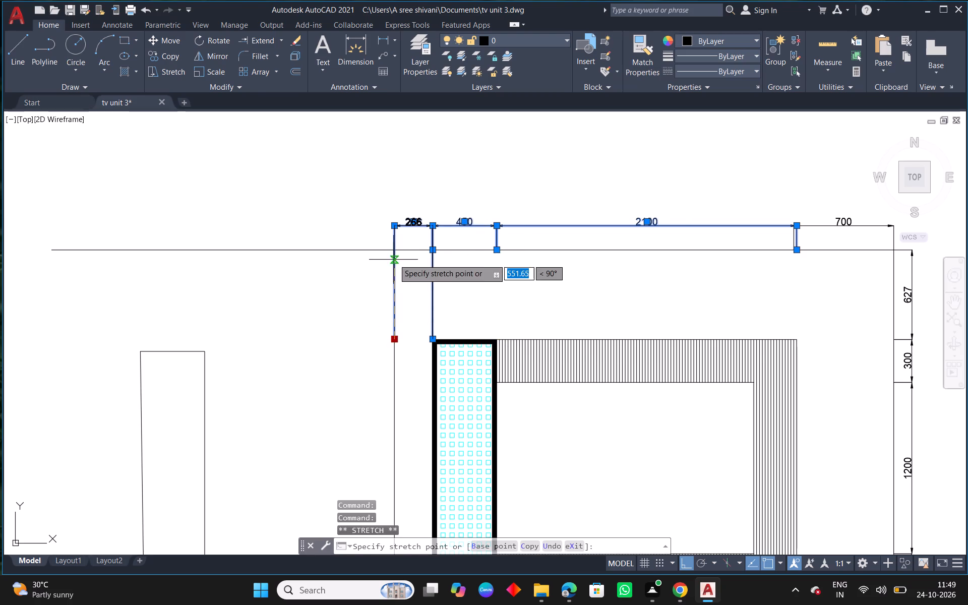
click(397, 248)
click(431, 339)
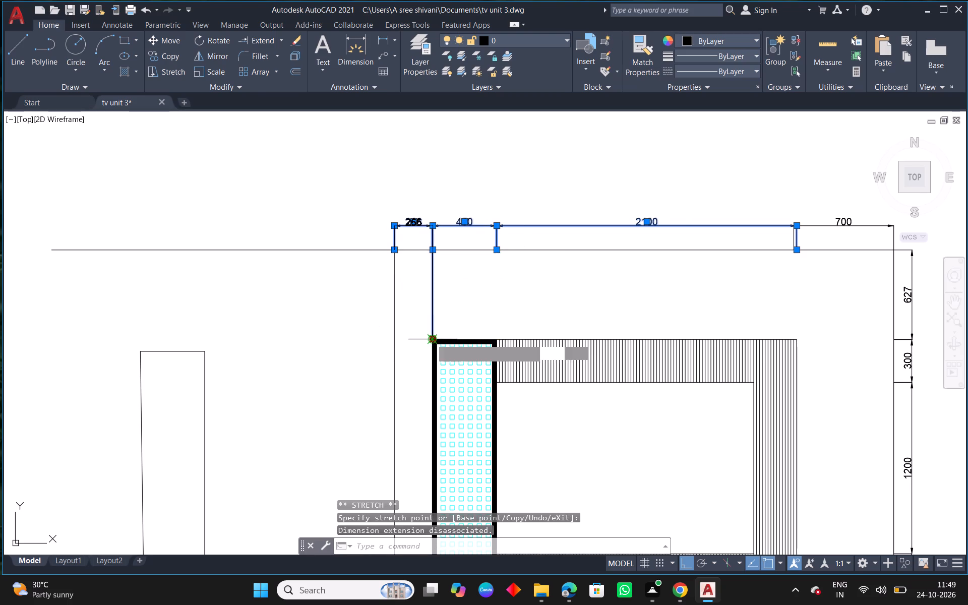
click(434, 252)
middle_drag(553, 278, 338, 281)
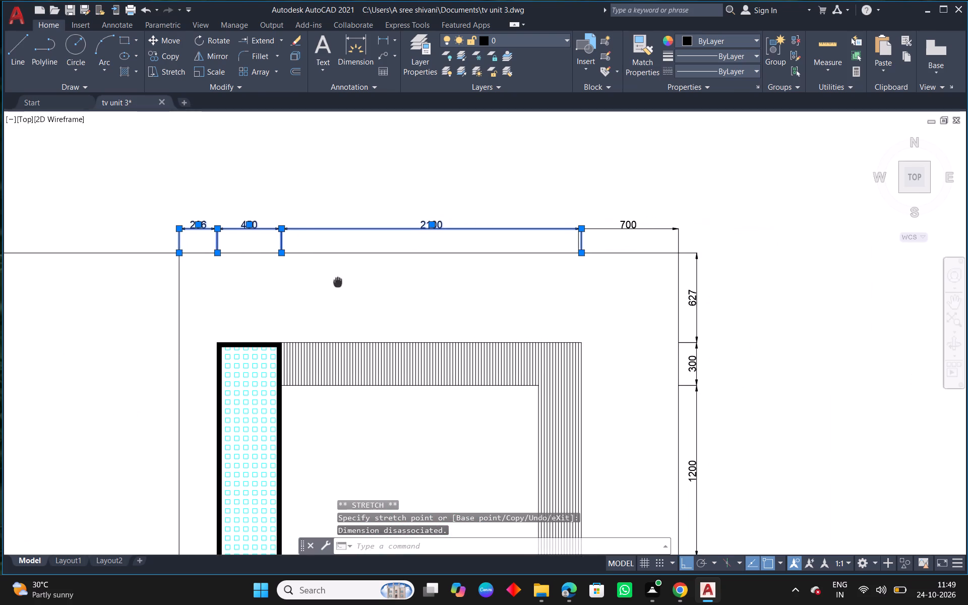
key(Escape)
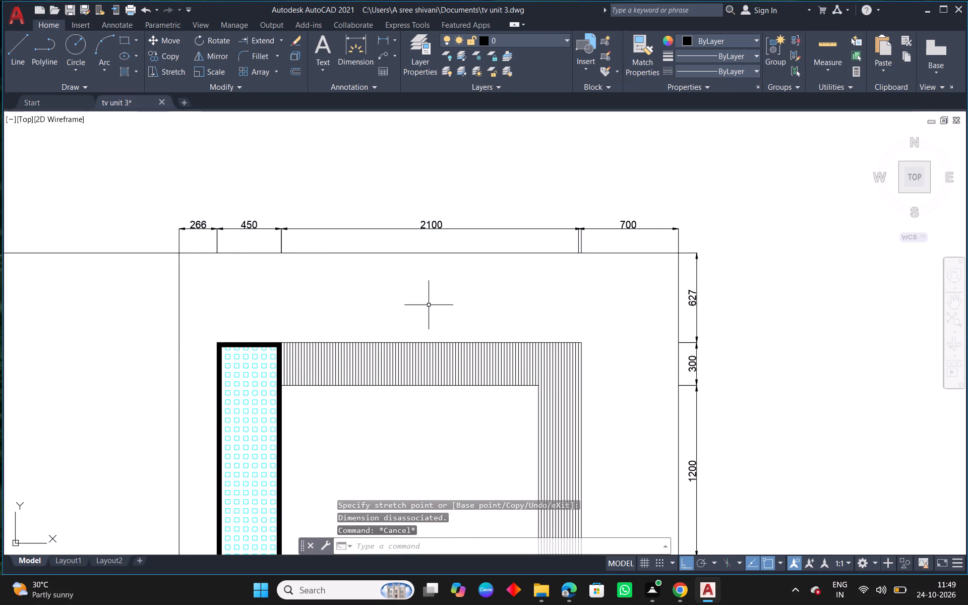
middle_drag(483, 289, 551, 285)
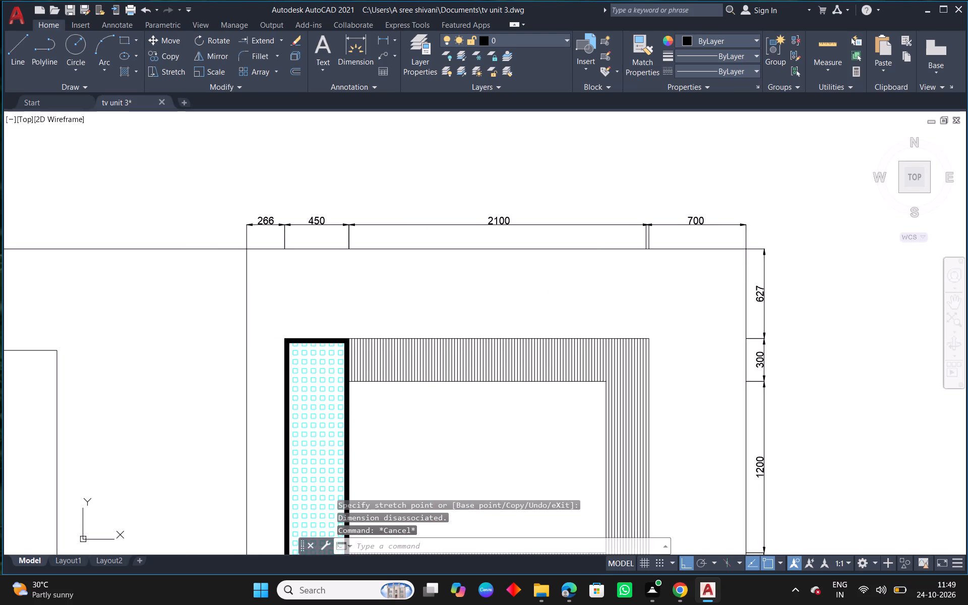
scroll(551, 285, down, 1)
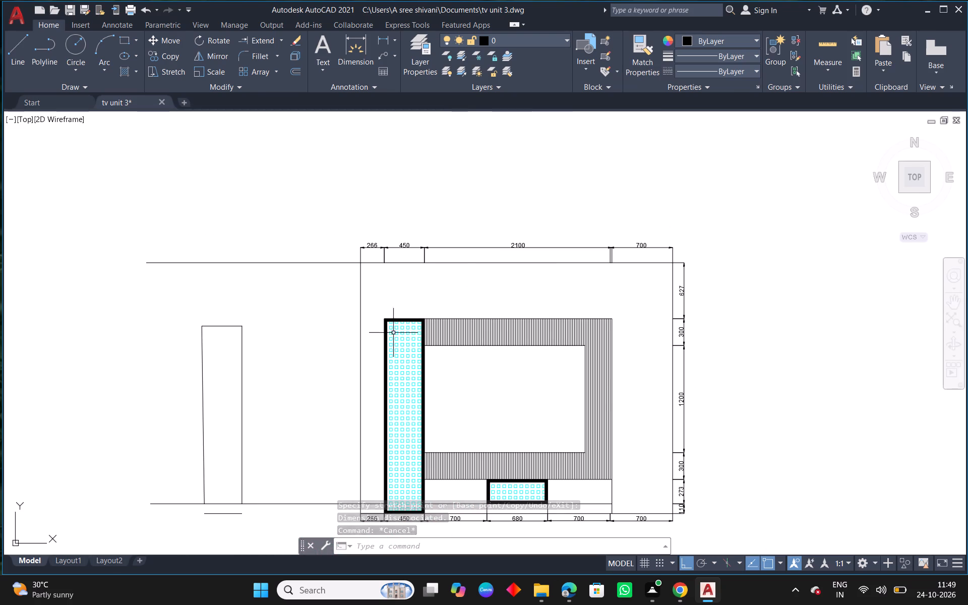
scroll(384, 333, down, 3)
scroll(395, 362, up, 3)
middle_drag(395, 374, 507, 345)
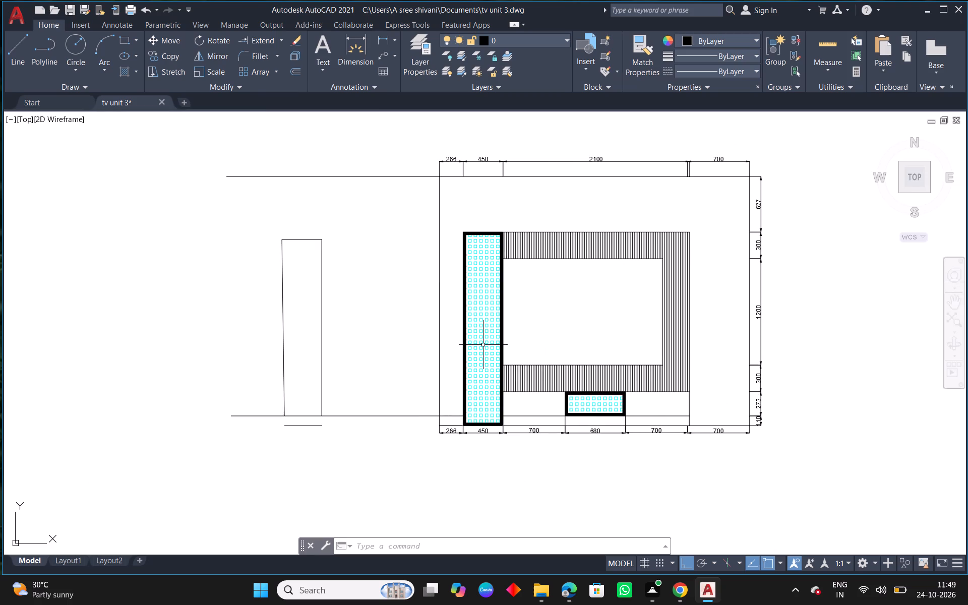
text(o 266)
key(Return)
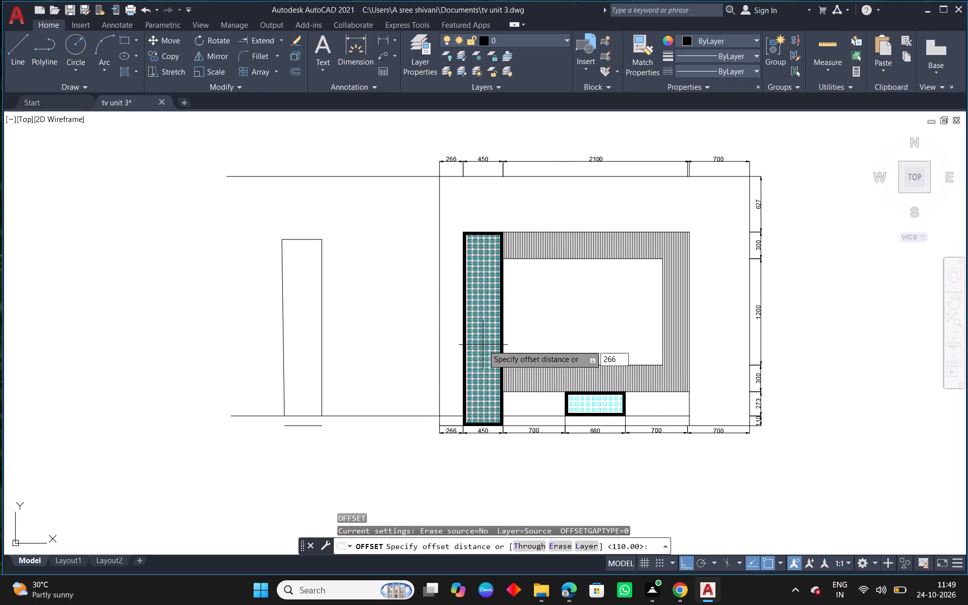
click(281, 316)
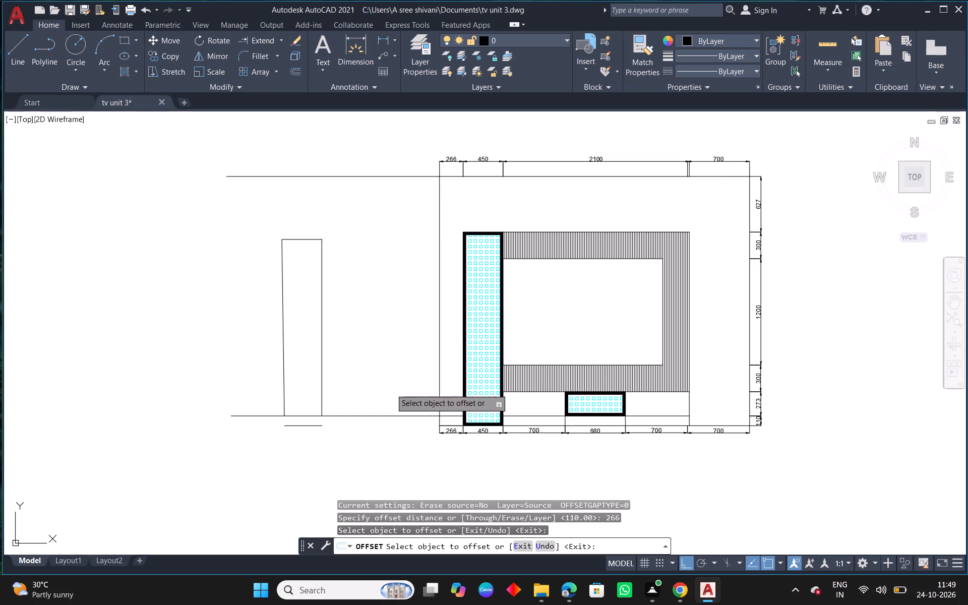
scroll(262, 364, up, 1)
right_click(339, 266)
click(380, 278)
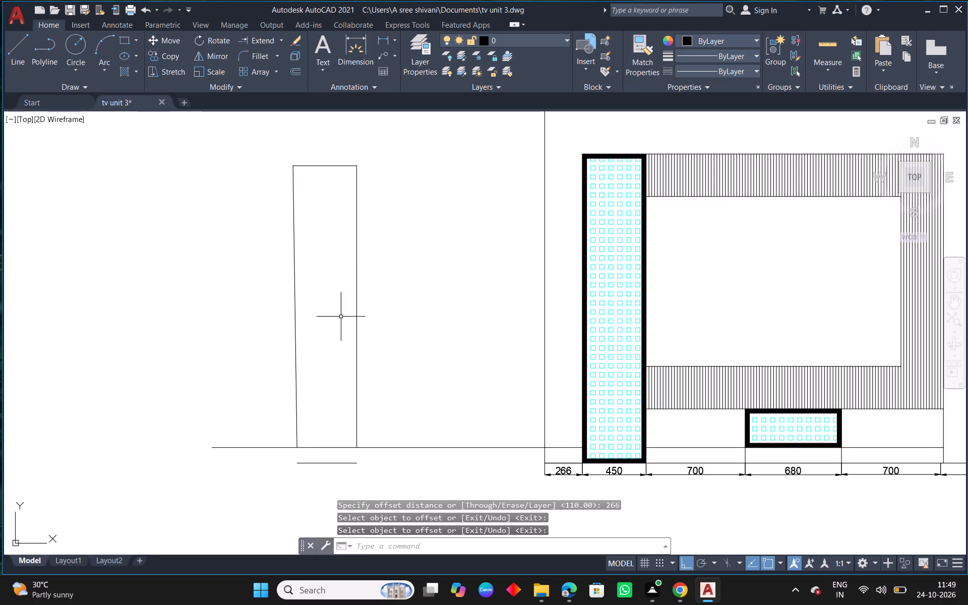
Erase the two upright edges of the side view outline.
click(395, 326)
click(208, 312)
key(Delete)
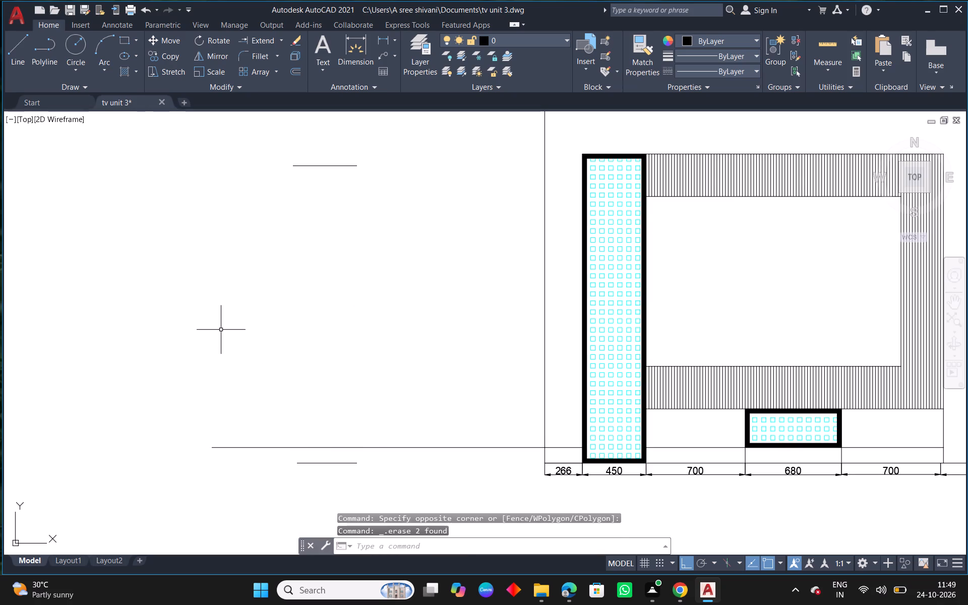
key(Escape)
Draw a straight vertical edge from the outer end of the side view's top line down to the raised line.
key(l)
key(space)
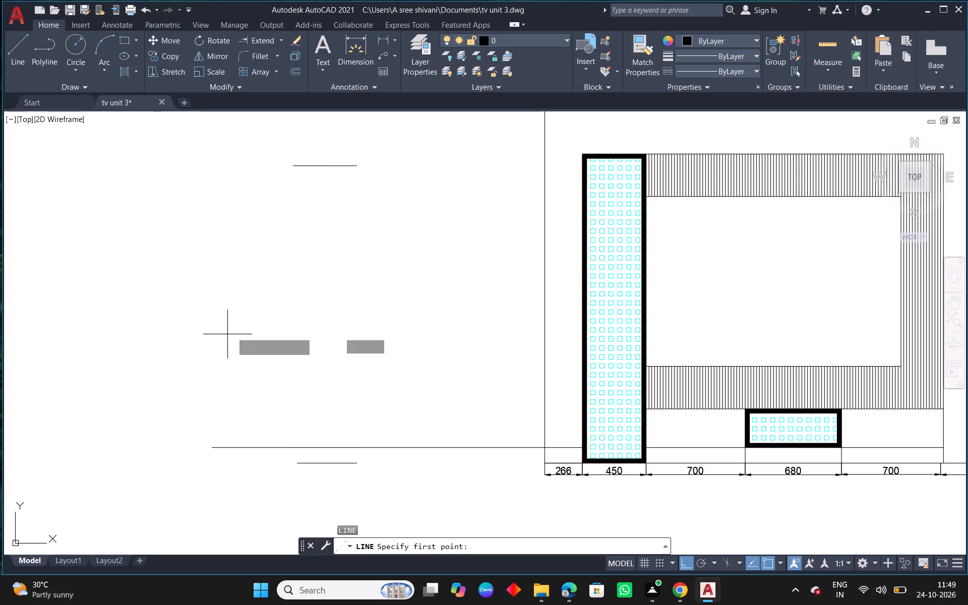
click(293, 167)
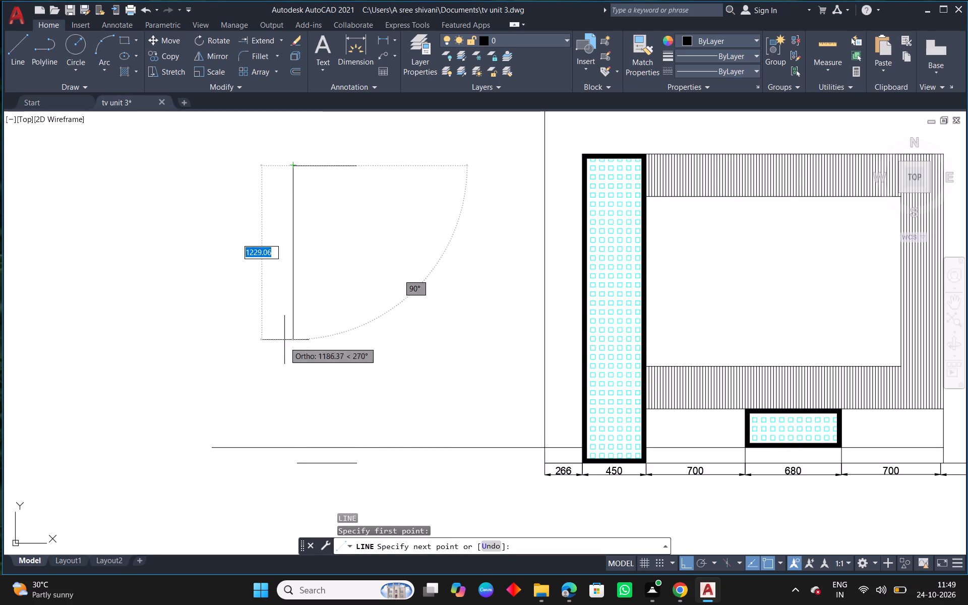
click(293, 452)
key(Escape)
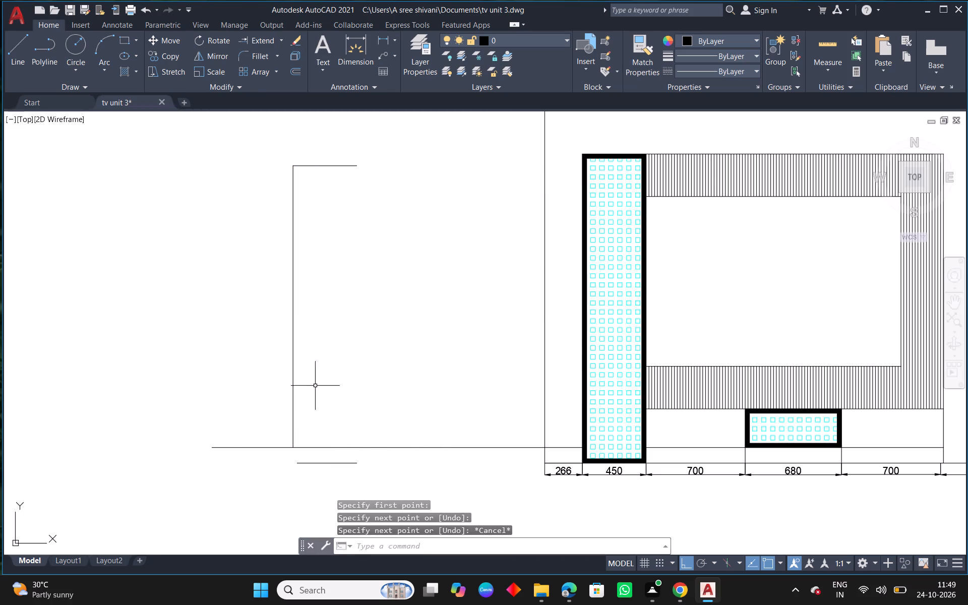
Offset the side view's new outer vertical edge outward by 266.
text(o 266)
key(Return)
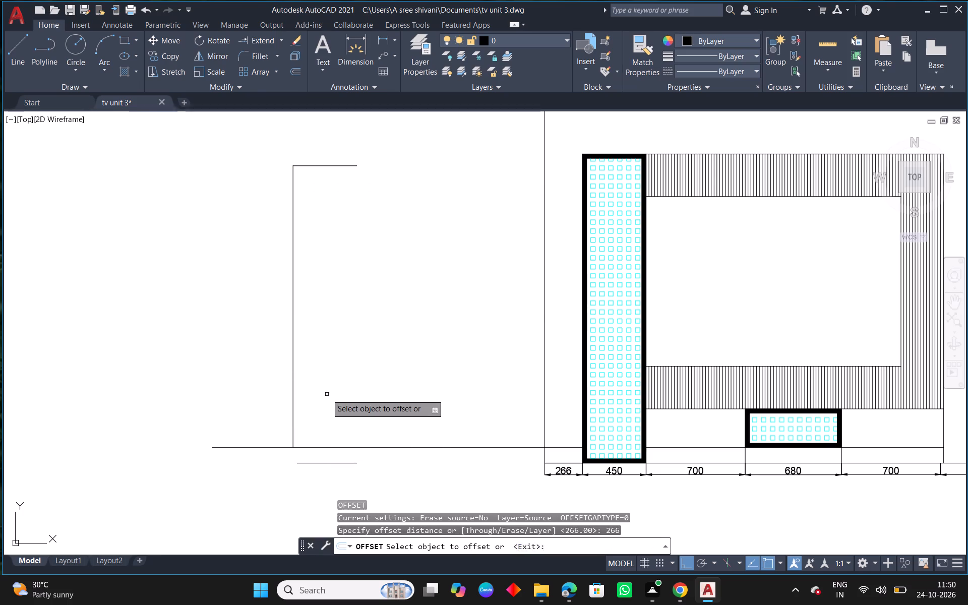
click(292, 395)
click(251, 399)
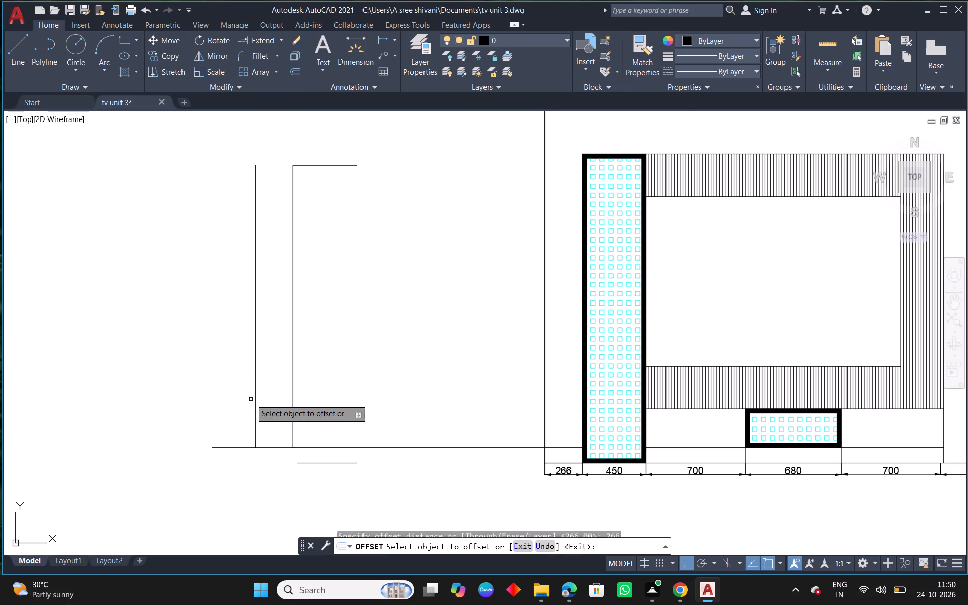
scroll(338, 401, down, 2)
key(Escape)
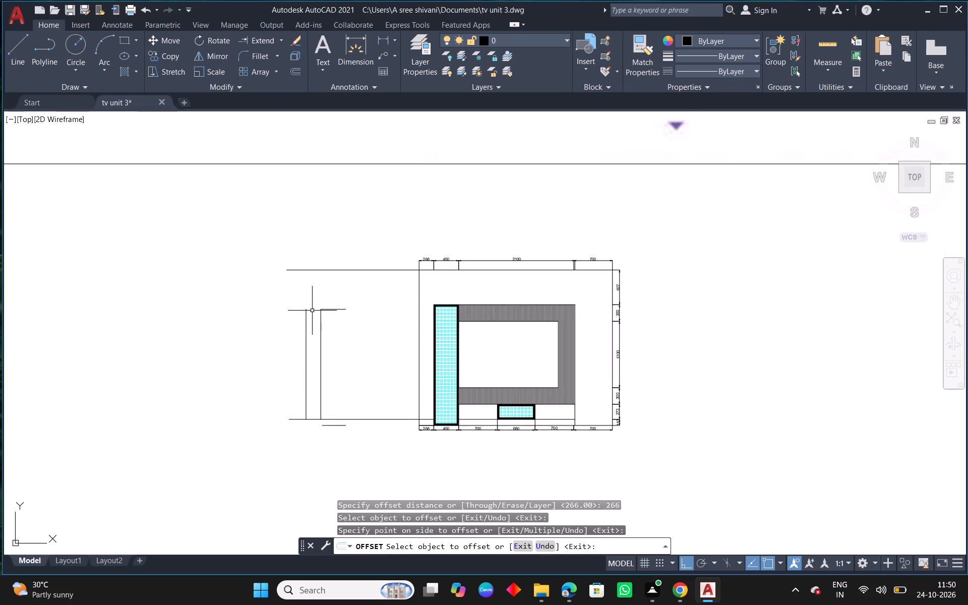
Fillet the offset vertical with the extended top line to form the side view's outer top corner.
text(f)
key(space)
click(306, 315)
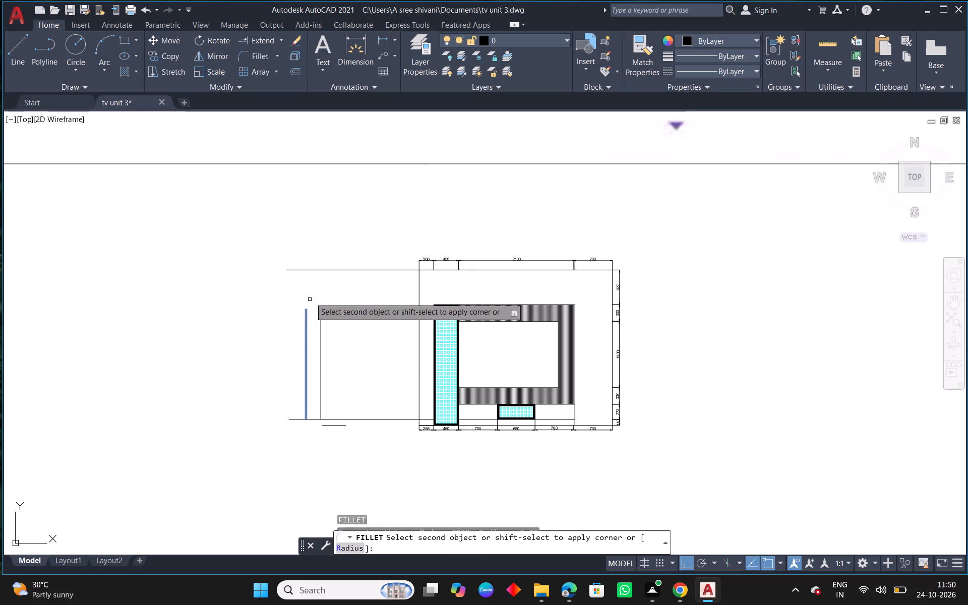
click(317, 270)
key(Escape)
Draw the side view's elevation-side vertical edge from the end of its 450 top line down to the raised line.
text(l)
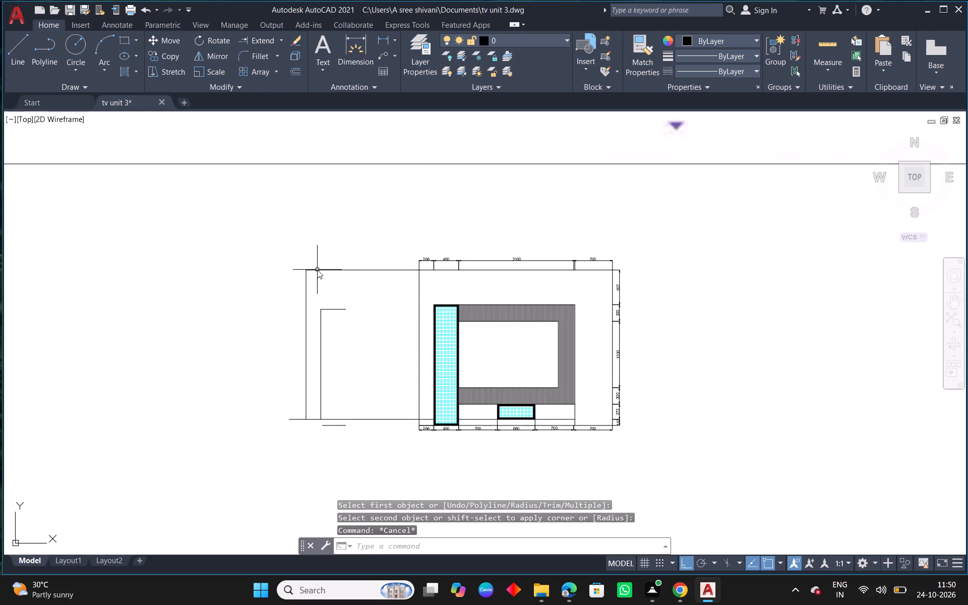
key(space)
click(345, 311)
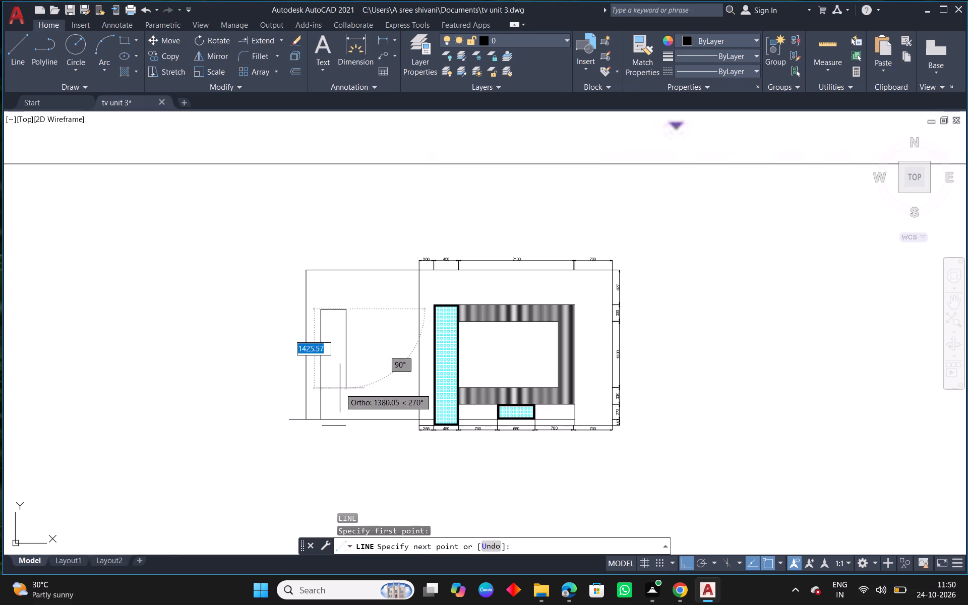
click(345, 420)
key(Escape)
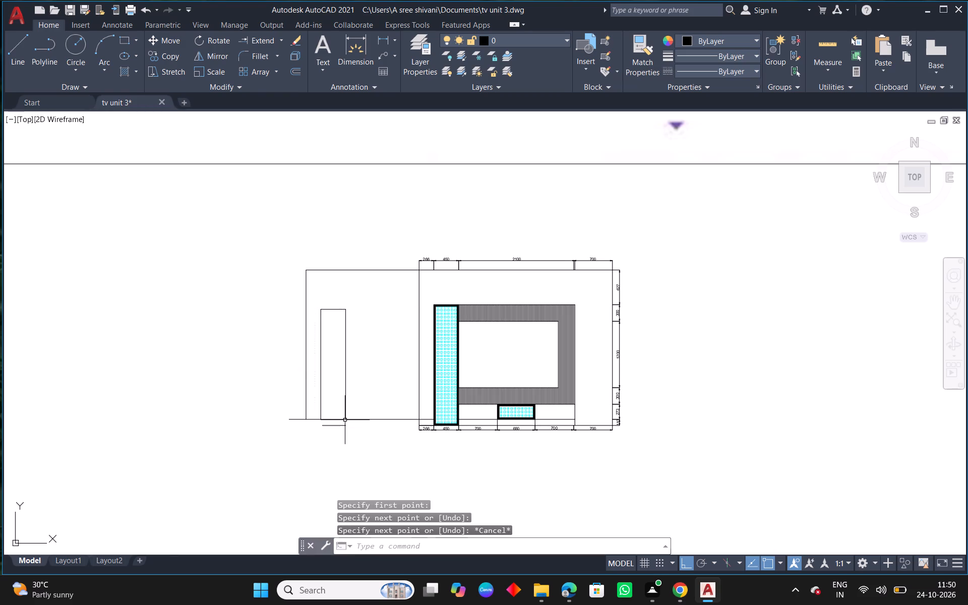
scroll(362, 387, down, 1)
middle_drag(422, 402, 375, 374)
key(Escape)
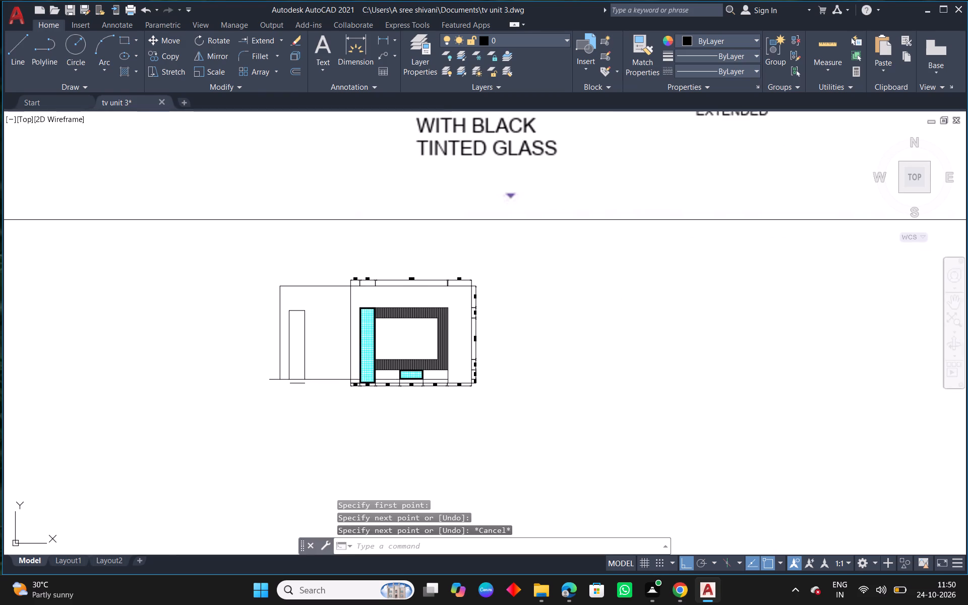
Trim the part of the raised line that overhangs beyond the wall outline's outer vertical edge.
middle_drag(315, 398, 398, 382)
scroll(394, 368, up, 1)
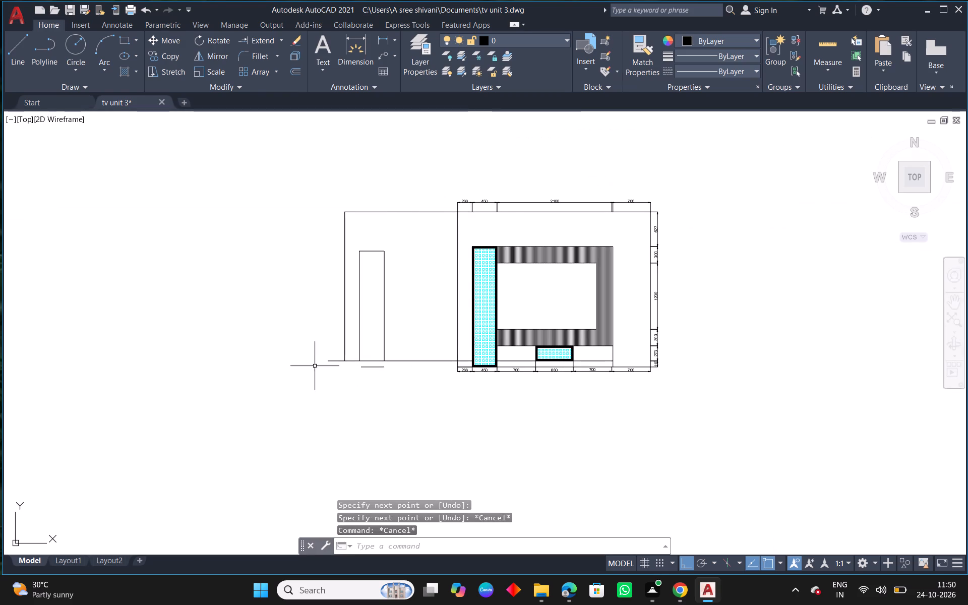
middle_drag(329, 369, 373, 363)
scroll(419, 366, up, 2)
scroll(410, 383, down, 2)
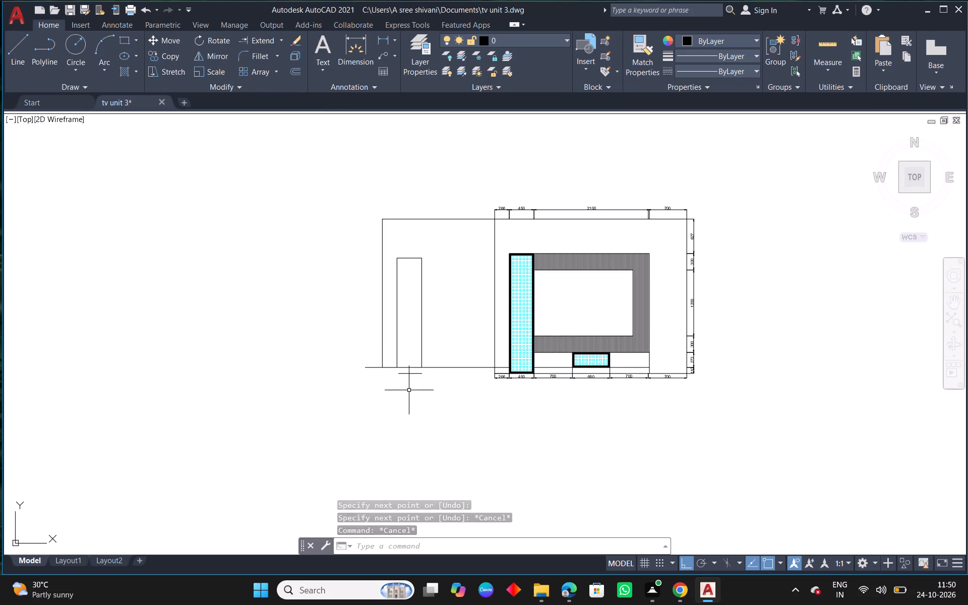
scroll(385, 379, up, 1)
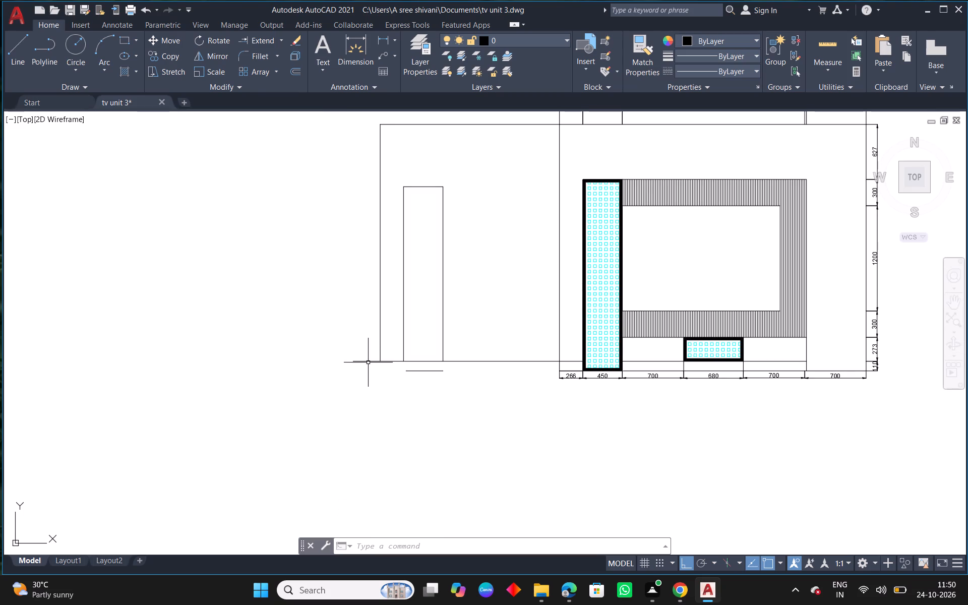
text(tr)
key(space)
key(space)
drag(367, 363, 369, 343)
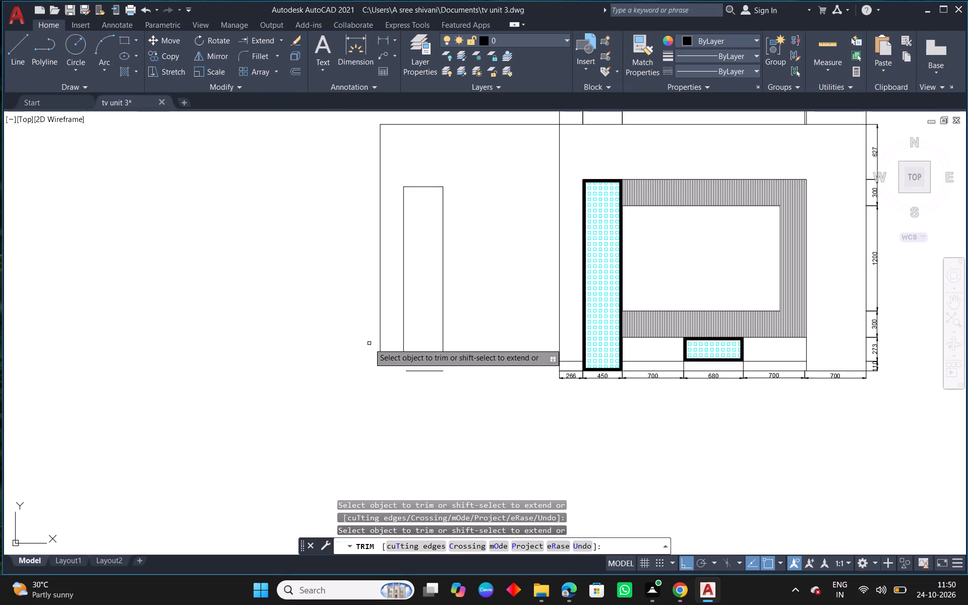
right_click(369, 343)
click(405, 350)
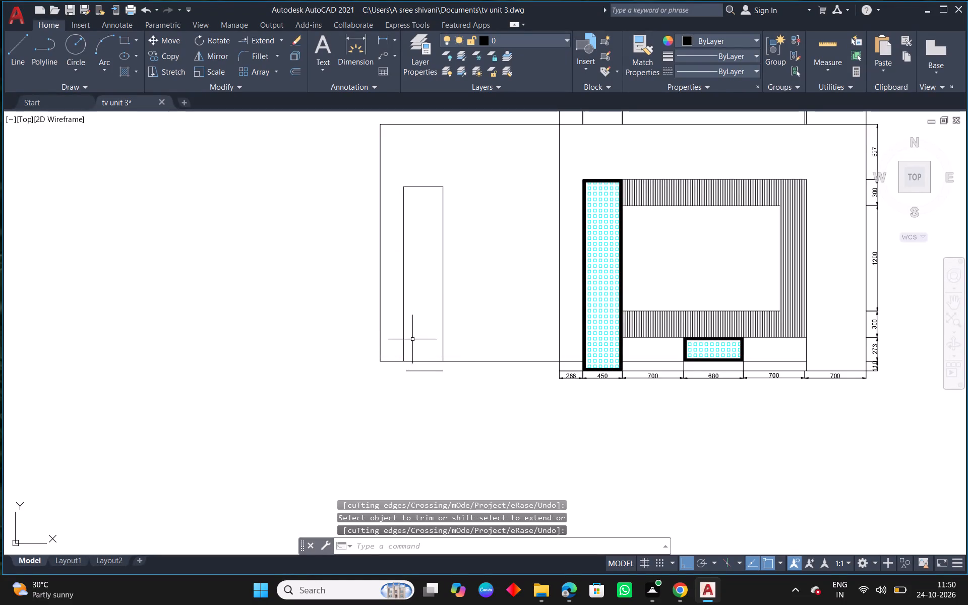
Check the redrawn side view against the height and base dimensions of the reference right side view.
middle_drag(499, 372, 381, 385)
scroll(382, 406, down, 1)
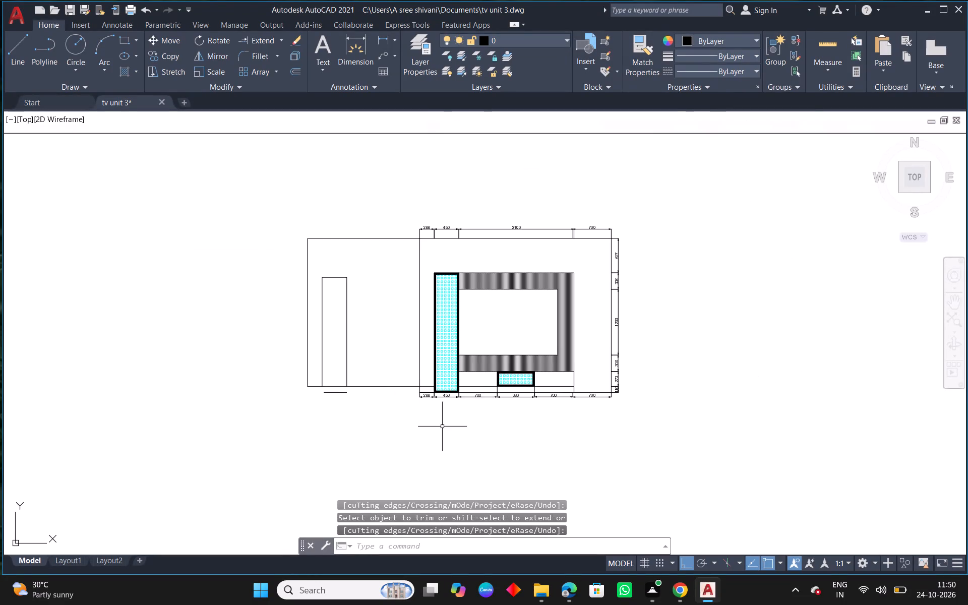
middle_drag(442, 426, 394, 416)
middle_drag(320, 362, 386, 371)
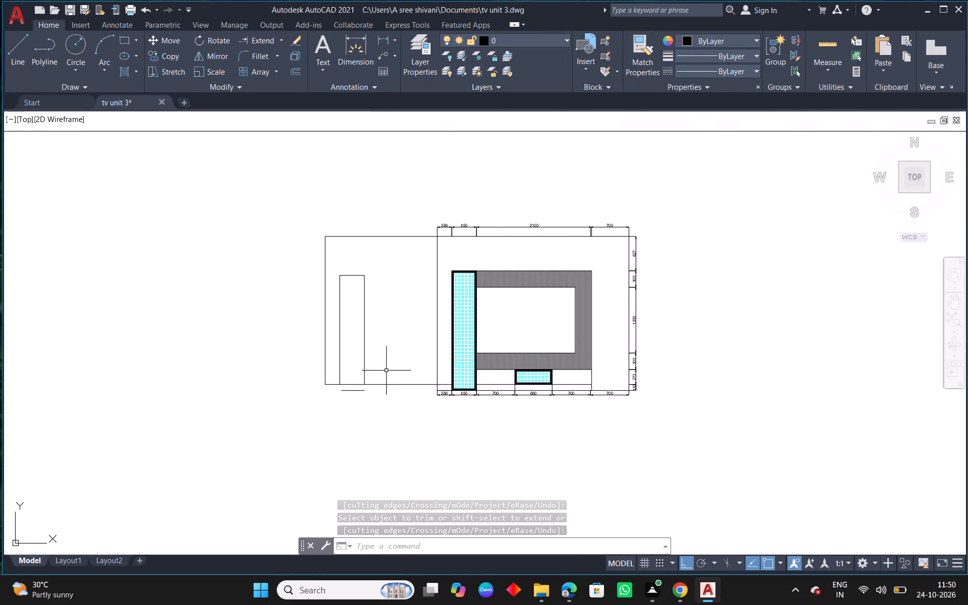
scroll(386, 378, down, 1)
scroll(344, 281, down, 3)
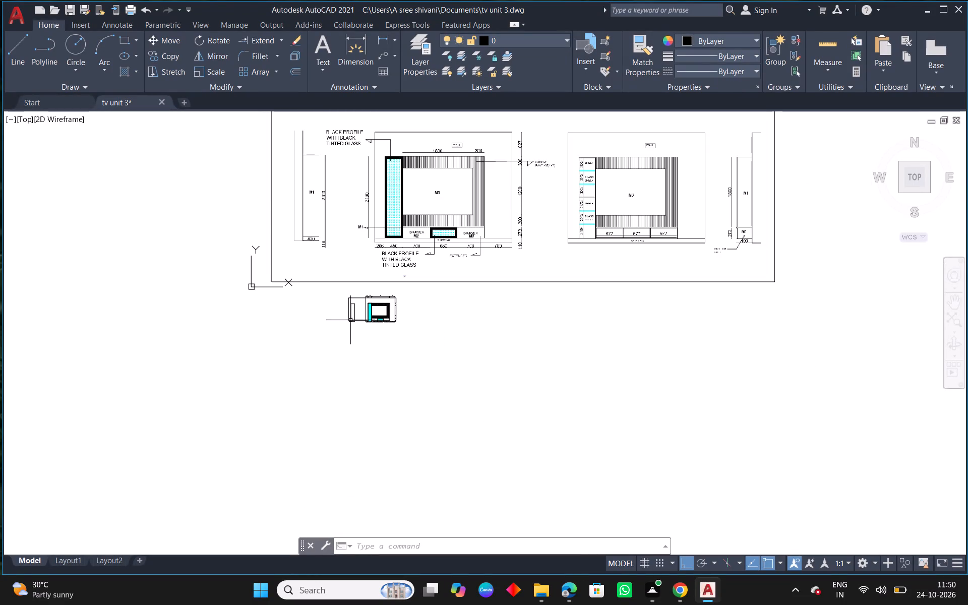
scroll(286, 158, up, 2)
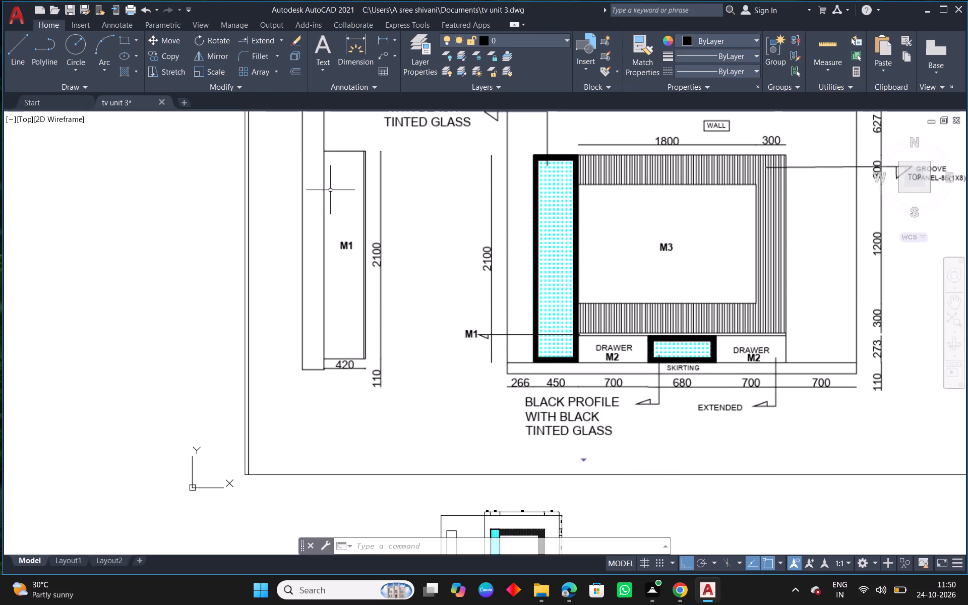
scroll(337, 206, down, 2)
scroll(386, 353, up, 3)
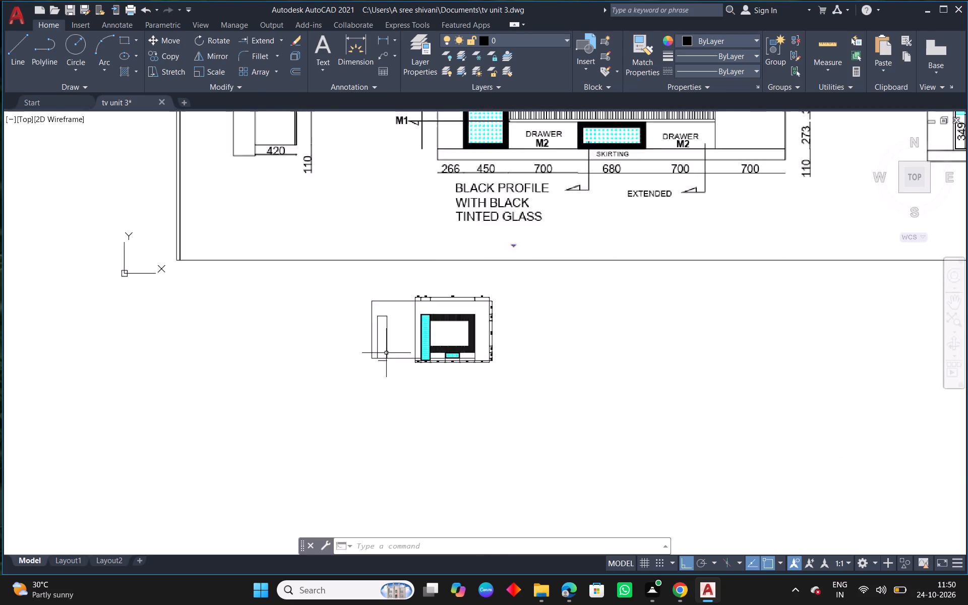
Erase the top line of the side view's cabinet outline.
scroll(382, 353, up, 3)
middle_drag(452, 336, 423, 405)
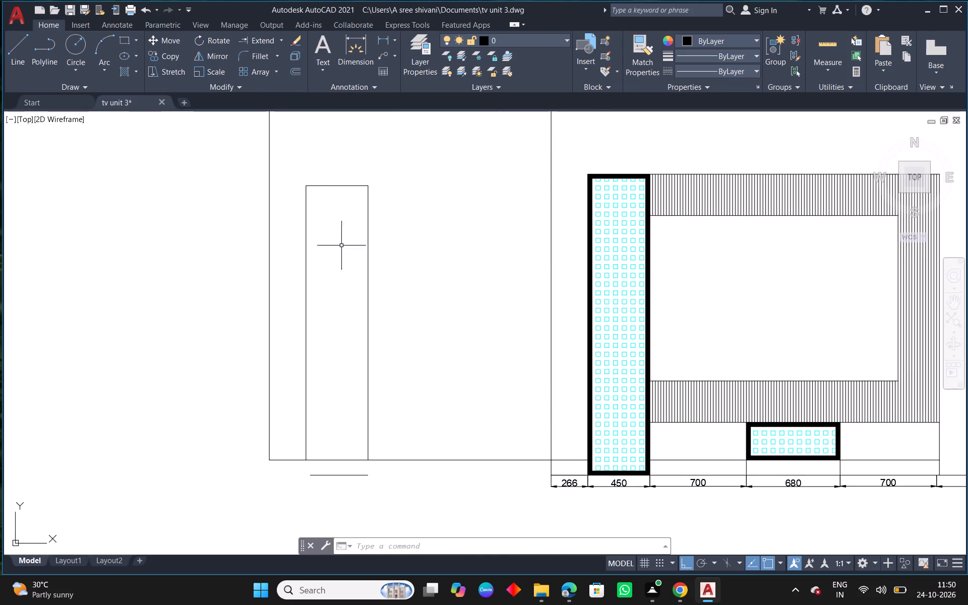
drag(348, 168, 339, 194)
click(323, 226)
key(Delete)
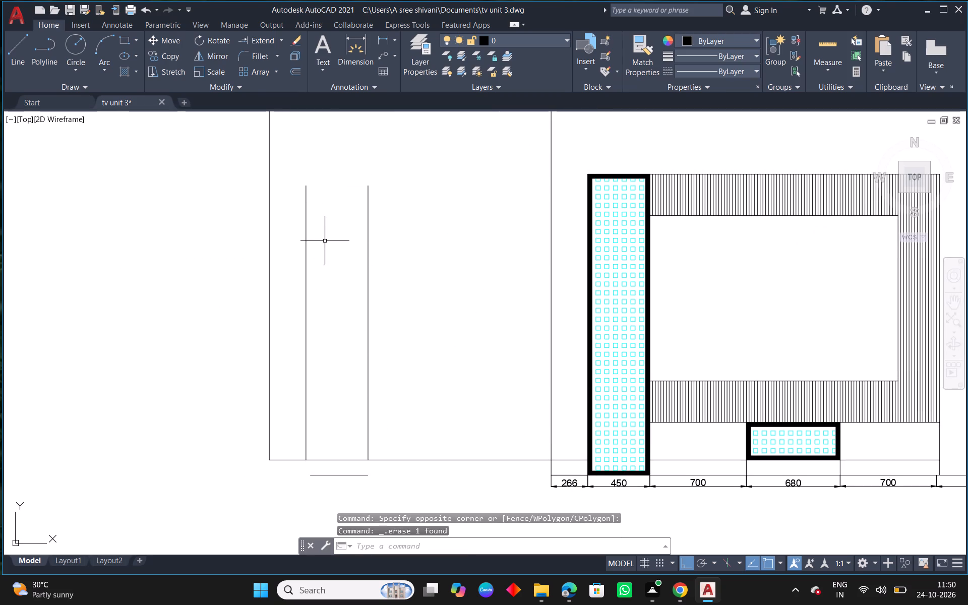
key(Escape)
Offset the raised line upward by 2100 for the side view cabinet's new top.
text(o 2100)
key(space)
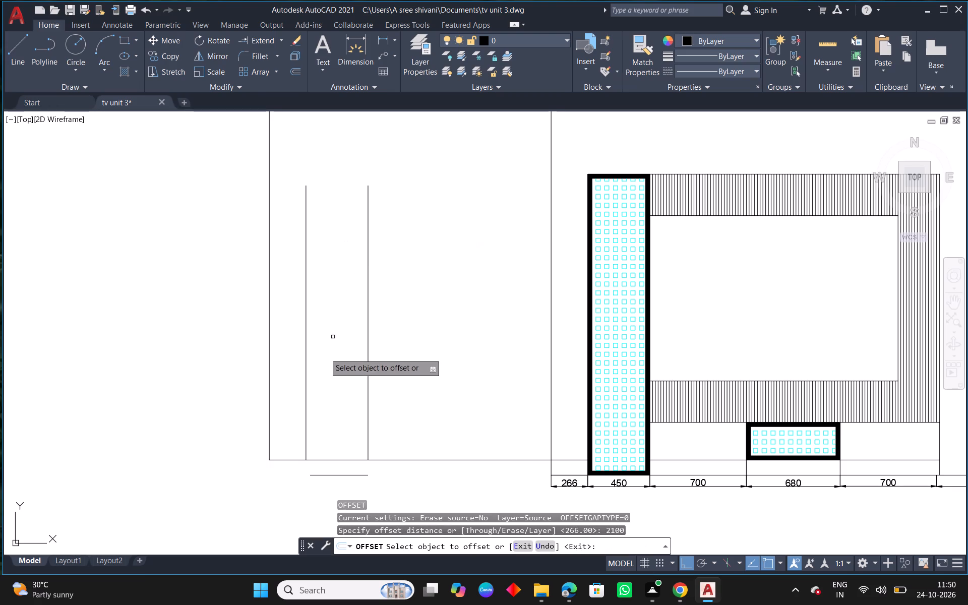
click(345, 458)
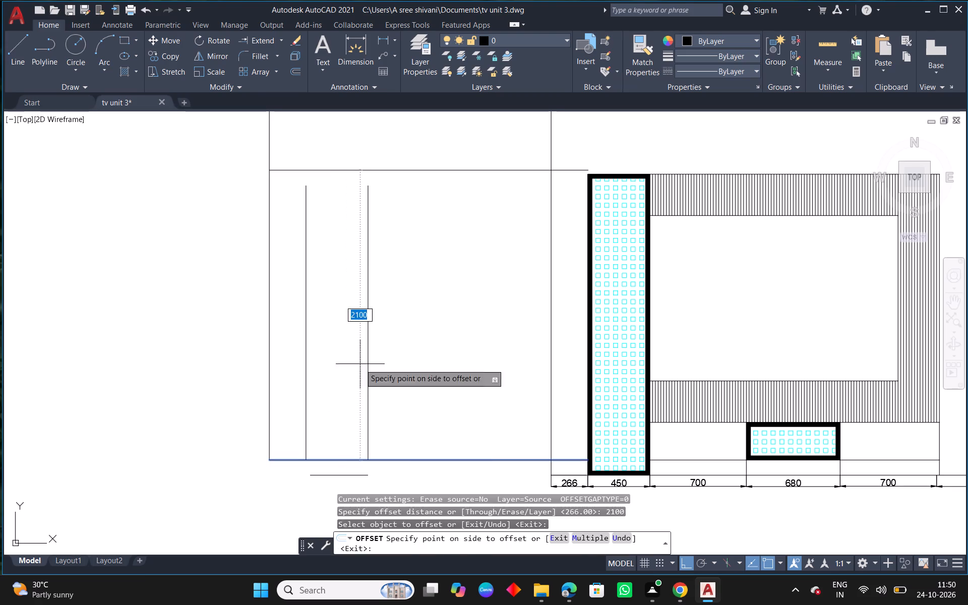
click(360, 294)
key(Escape)
Fillet the new top line with both cabinet verticals at radius 0 to close the side view's top corners.
text(f)
key(space)
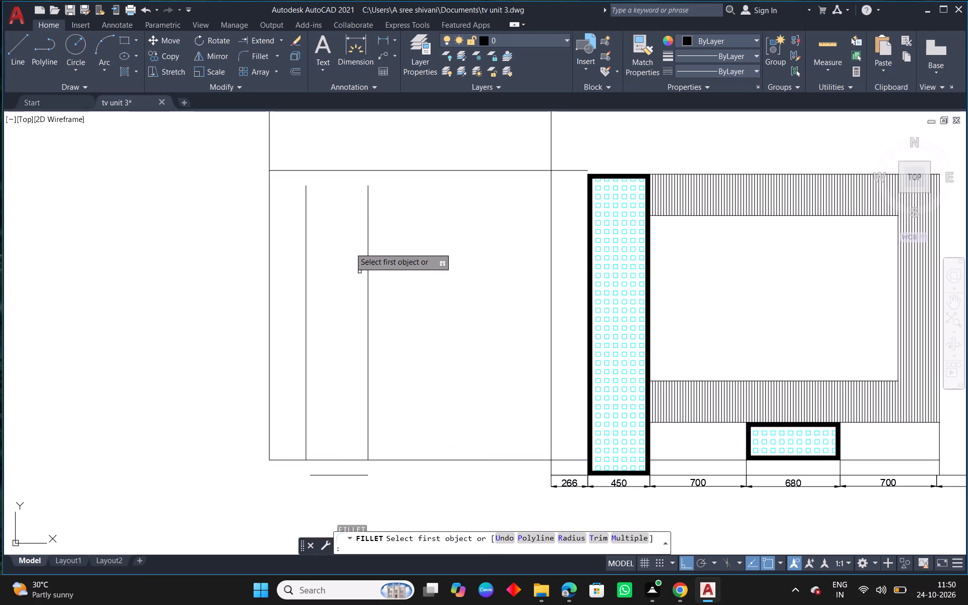
click(306, 212)
click(322, 169)
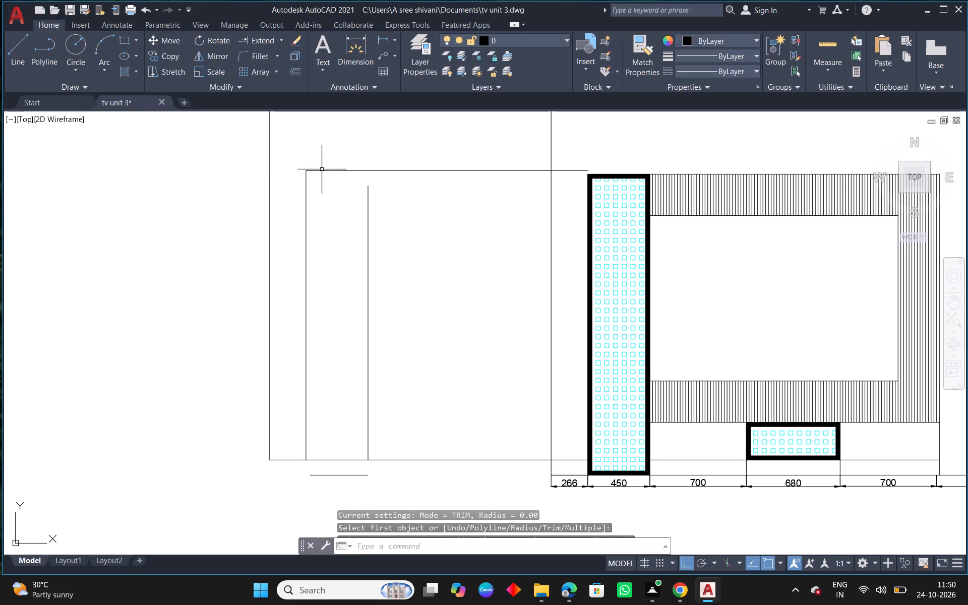
right_click(292, 136)
click(331, 145)
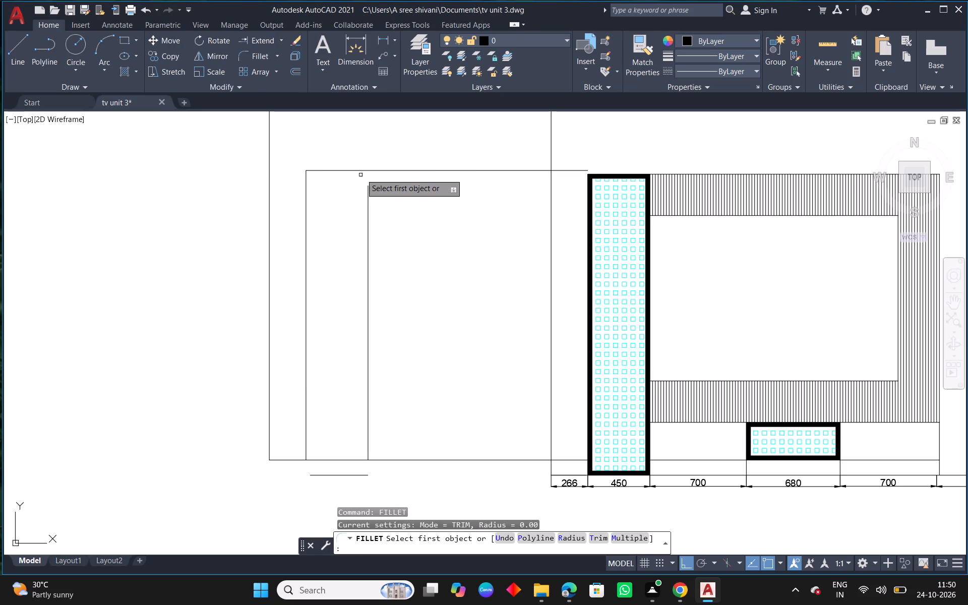
click(365, 170)
click(368, 195)
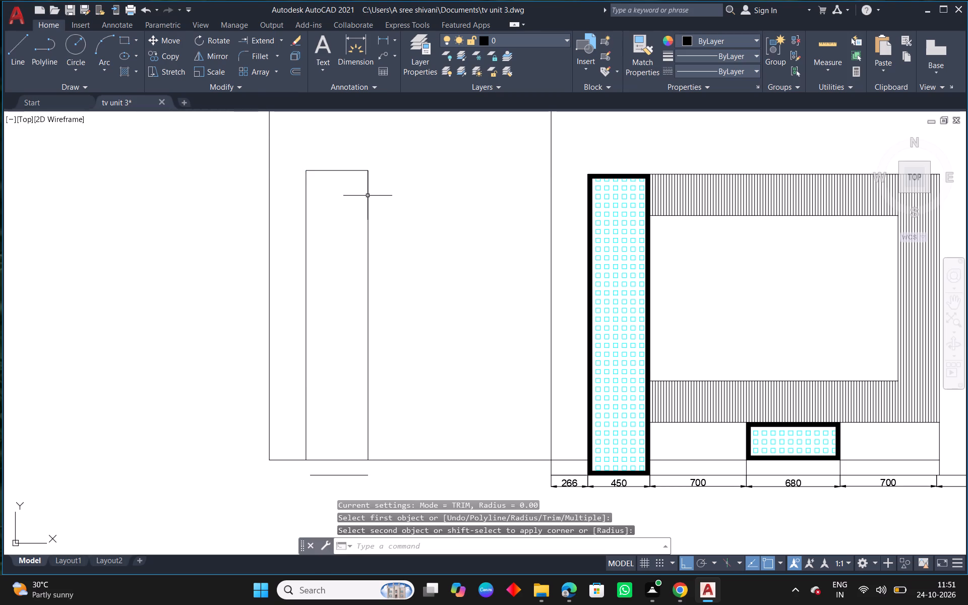
Dimension the side view cabinet's height beside its elevation-side edge and its width above the top line.
click(349, 55)
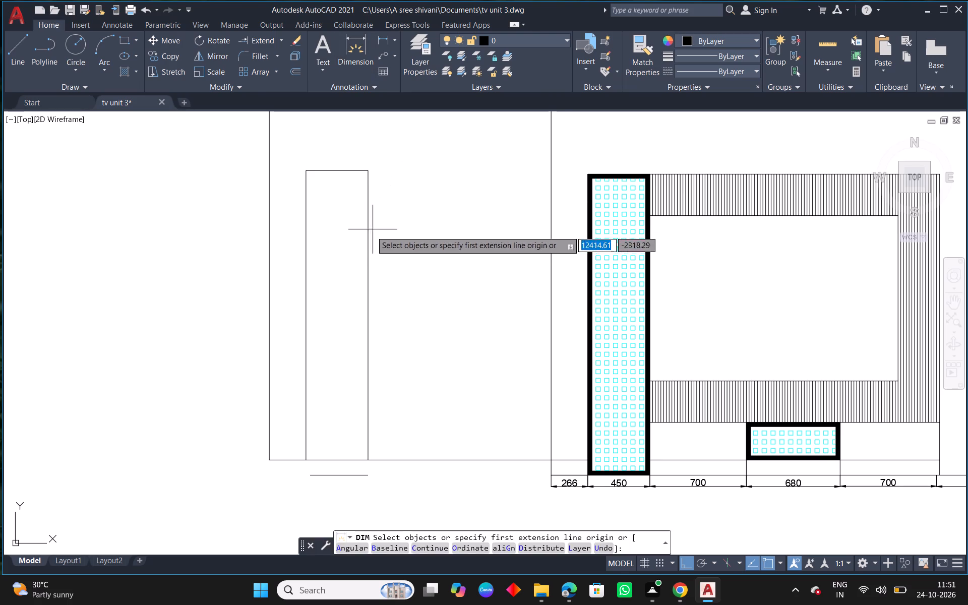
click(366, 238)
click(387, 241)
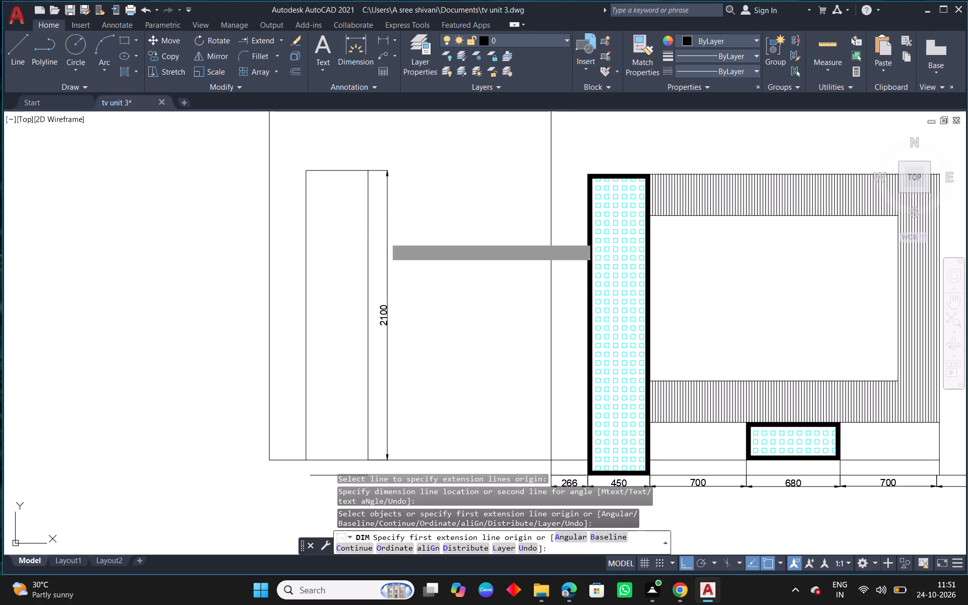
click(327, 168)
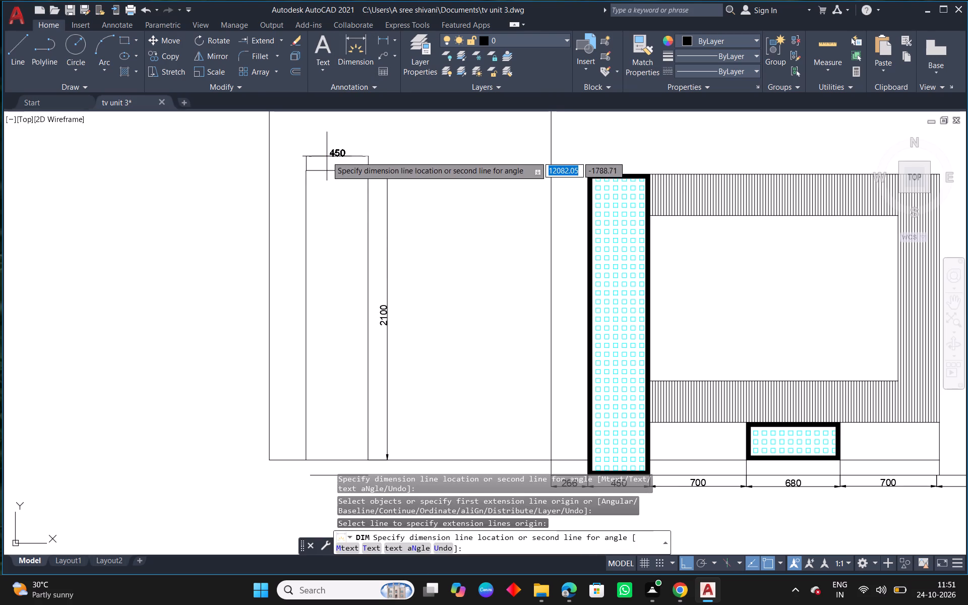
click(327, 156)
right_click(327, 156)
click(360, 161)
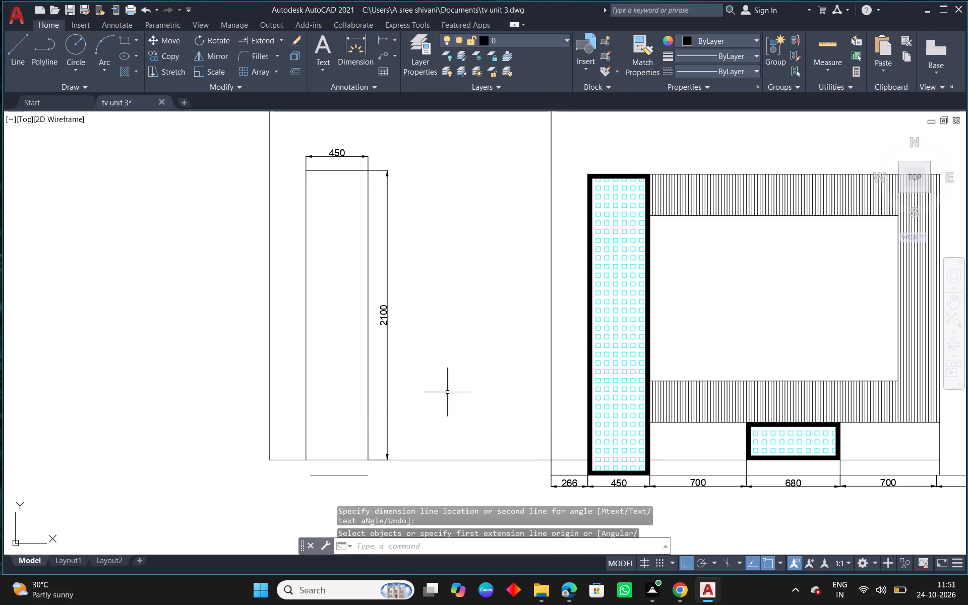
Dimension the vertical gap between the side view's raised line and the short floor line below it.
middle_drag(419, 383, 410, 268)
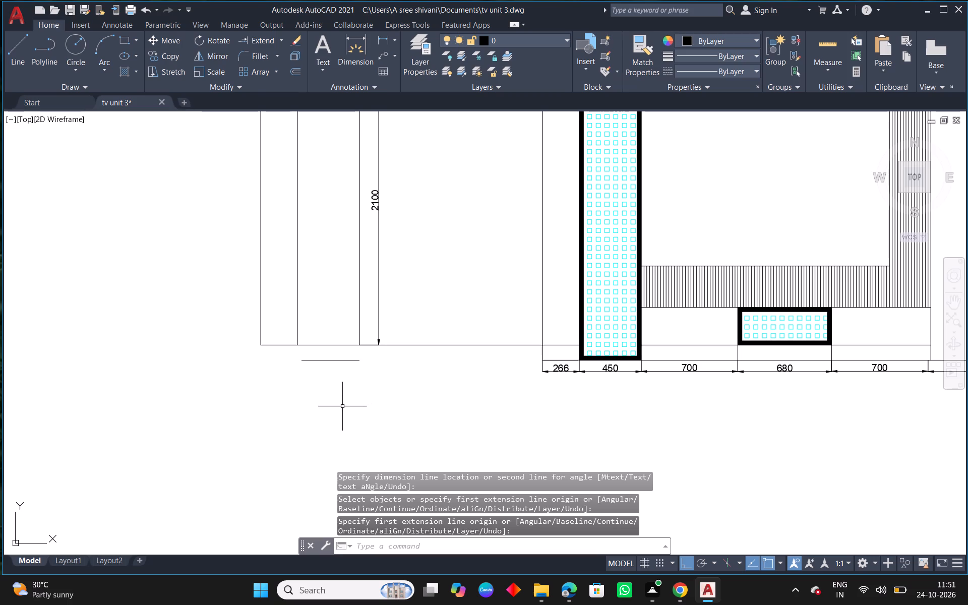
click(357, 58)
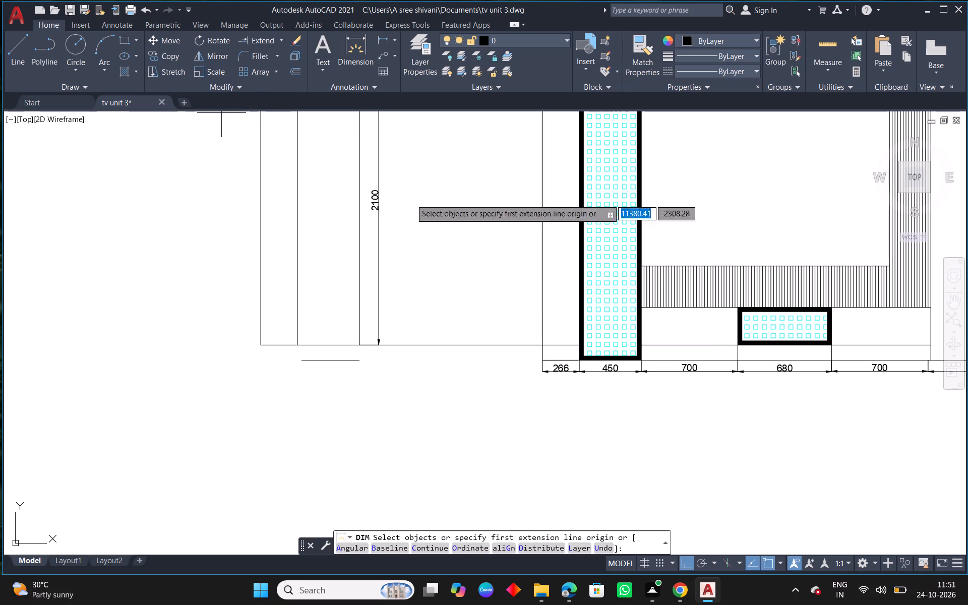
scroll(411, 389, up, 1)
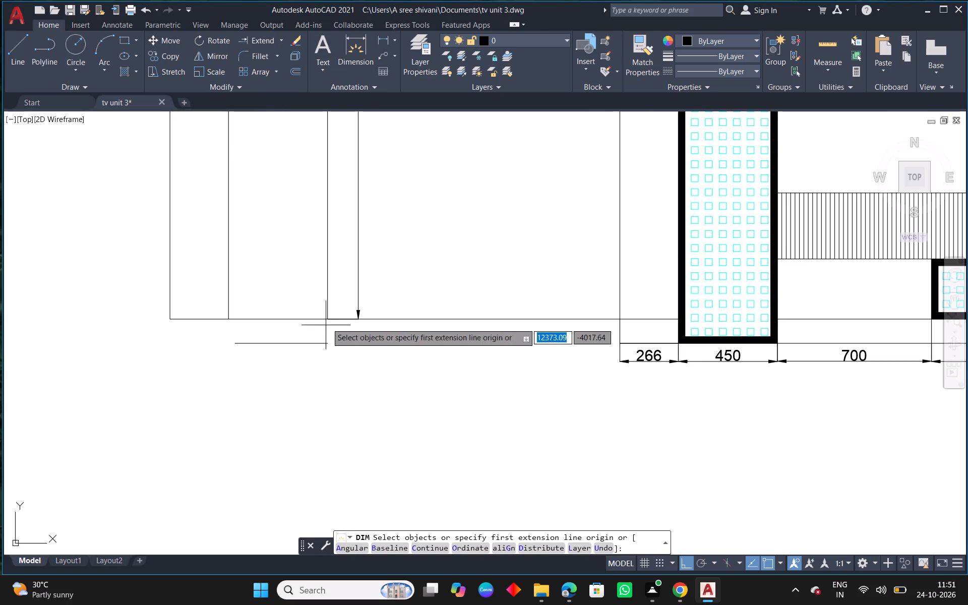
click(329, 320)
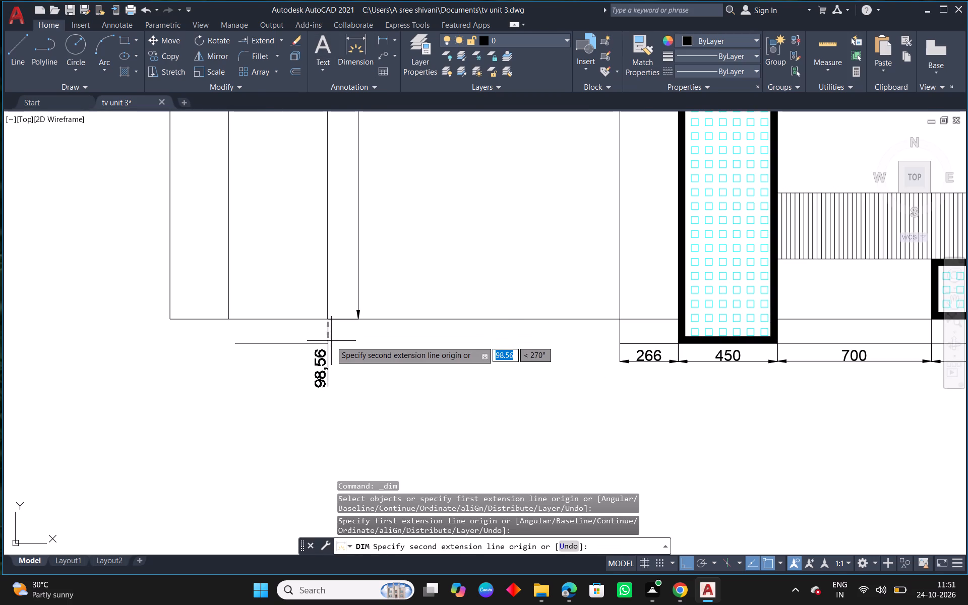
click(329, 345)
click(359, 350)
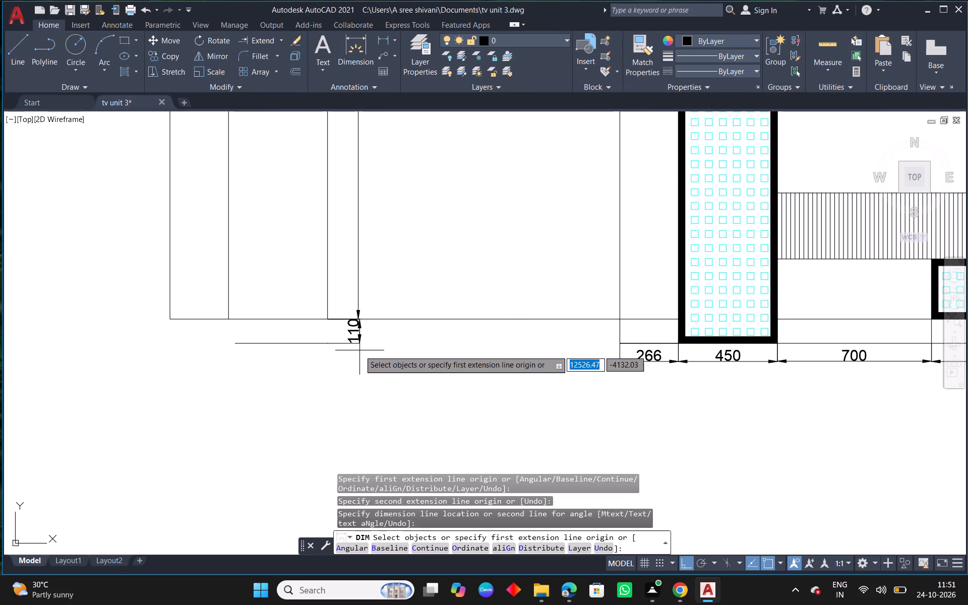
right_click(358, 349)
click(390, 104)
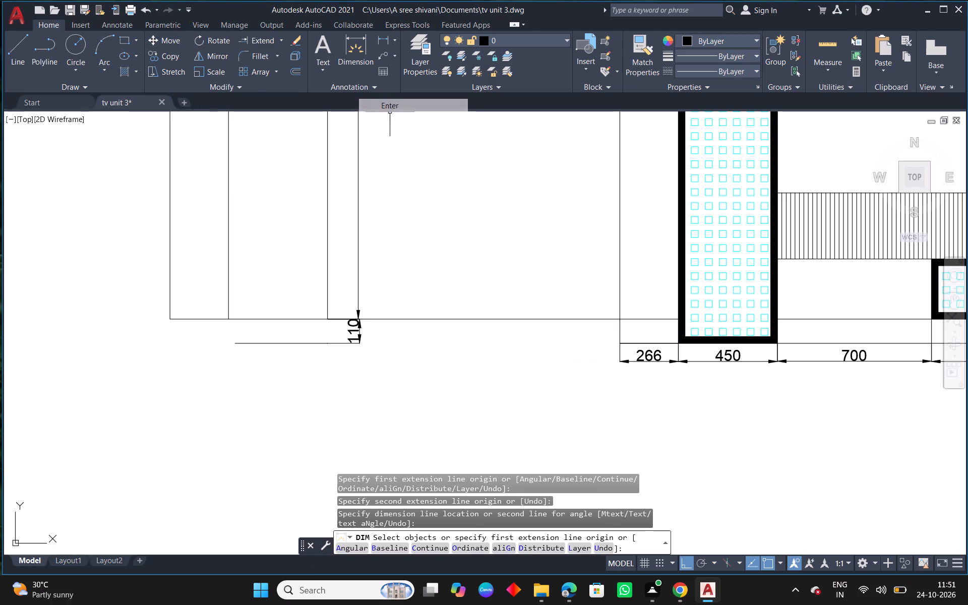
Stretch the short floor line's outer end outward to roughly beneath the cabinet's outer vertical edge.
middle_drag(234, 322, 284, 325)
scroll(281, 344, up, 1)
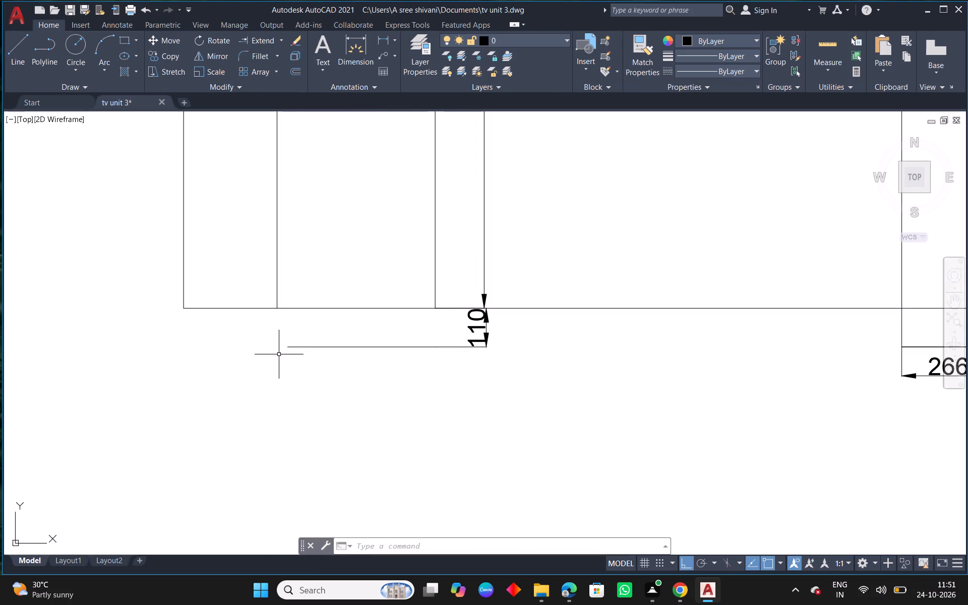
click(304, 345)
click(285, 345)
click(275, 343)
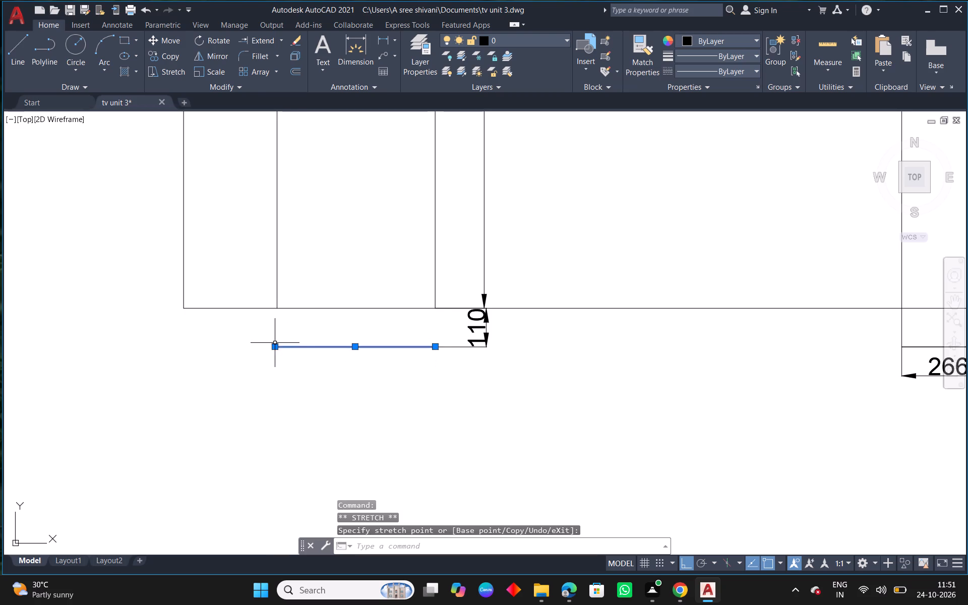
key(Escape)
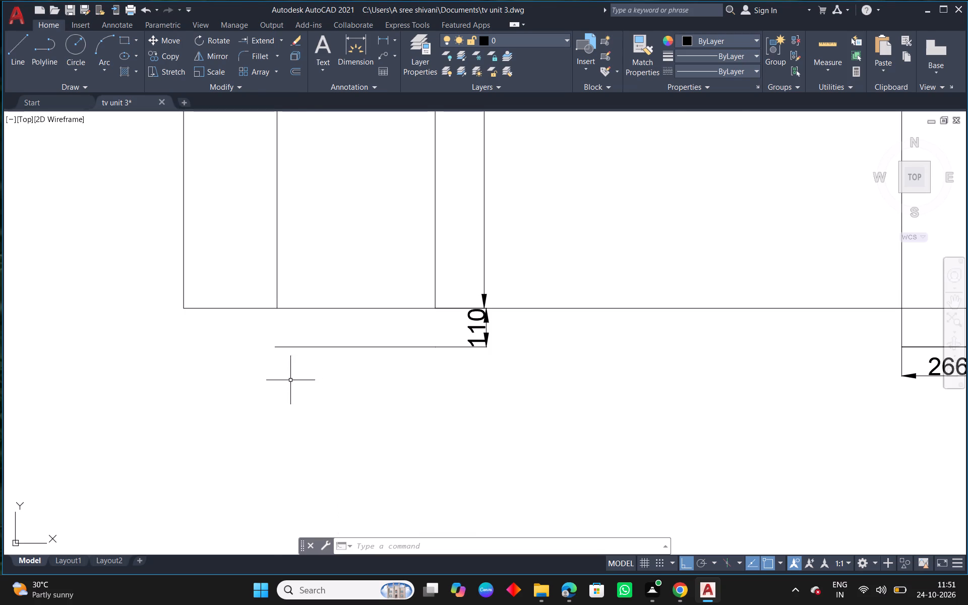
Fillet the side view's overall top line with the cabinet's wall-side vertical at radius 0 to close the narrow wall strip.
scroll(299, 401, down, 2)
middle_drag(406, 396, 413, 387)
scroll(413, 387, down, 1)
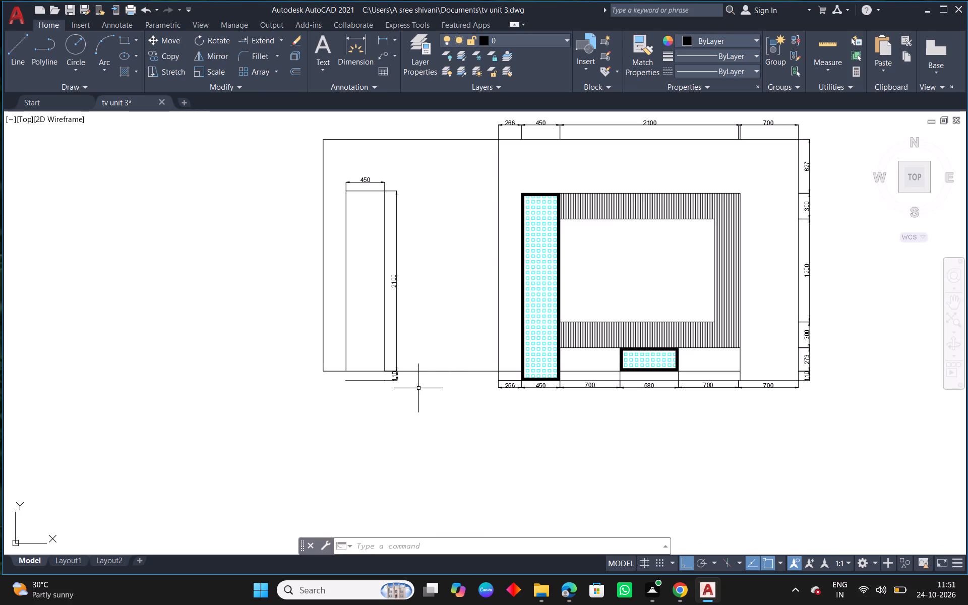
scroll(403, 384, down, 5)
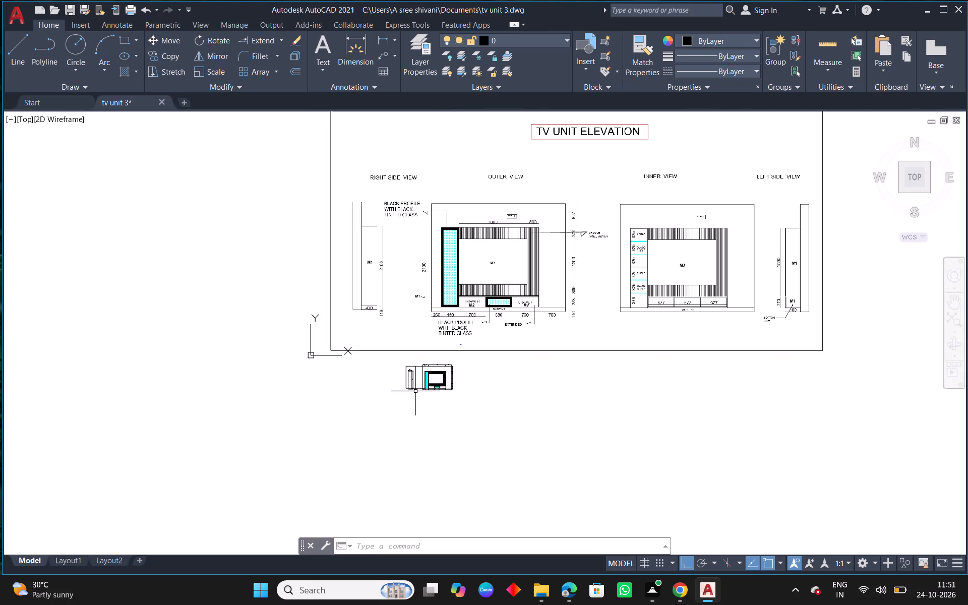
scroll(343, 207, up, 2)
scroll(406, 243, down, 2)
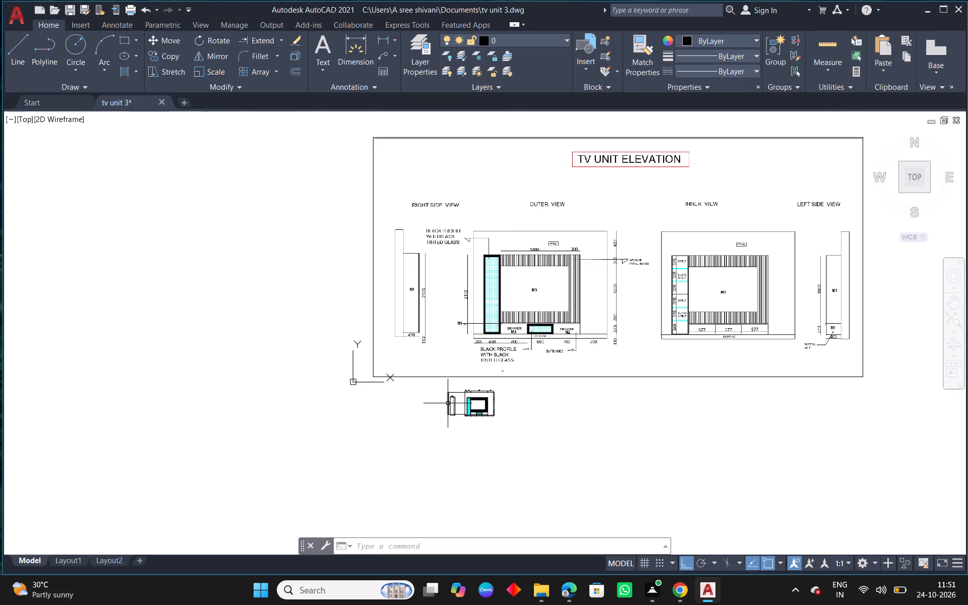
scroll(449, 402, up, 6)
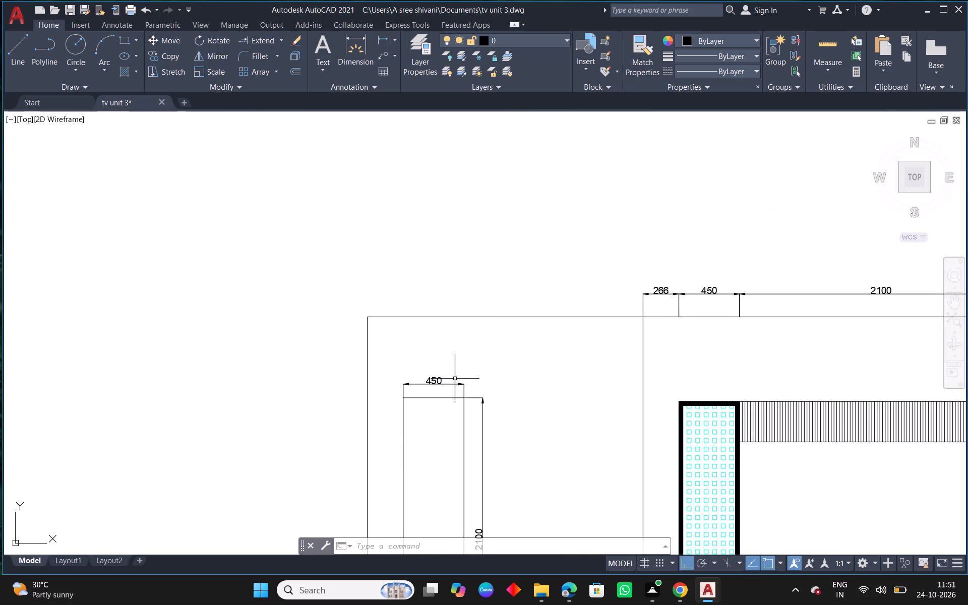
key(f)
key(space)
click(390, 318)
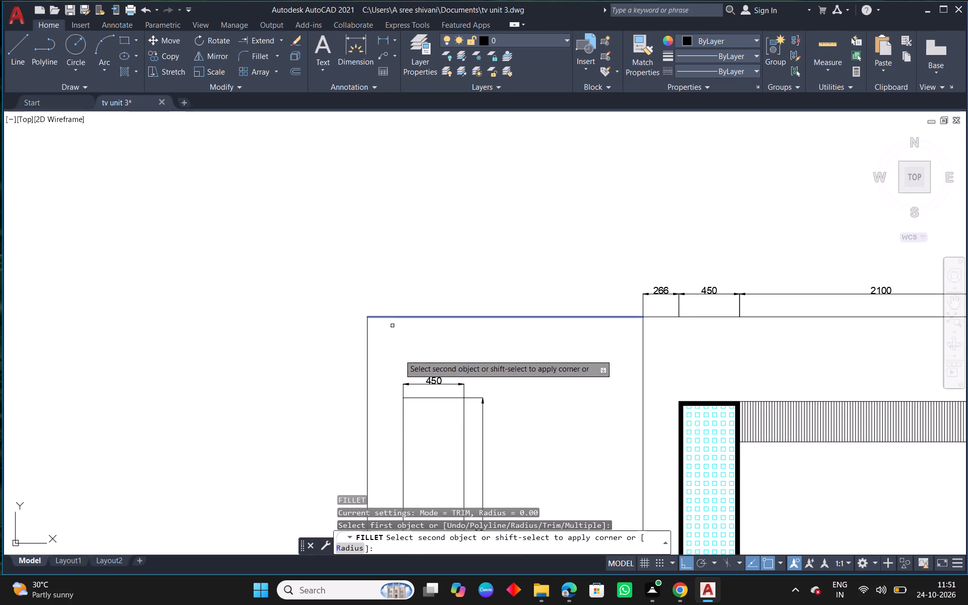
click(405, 409)
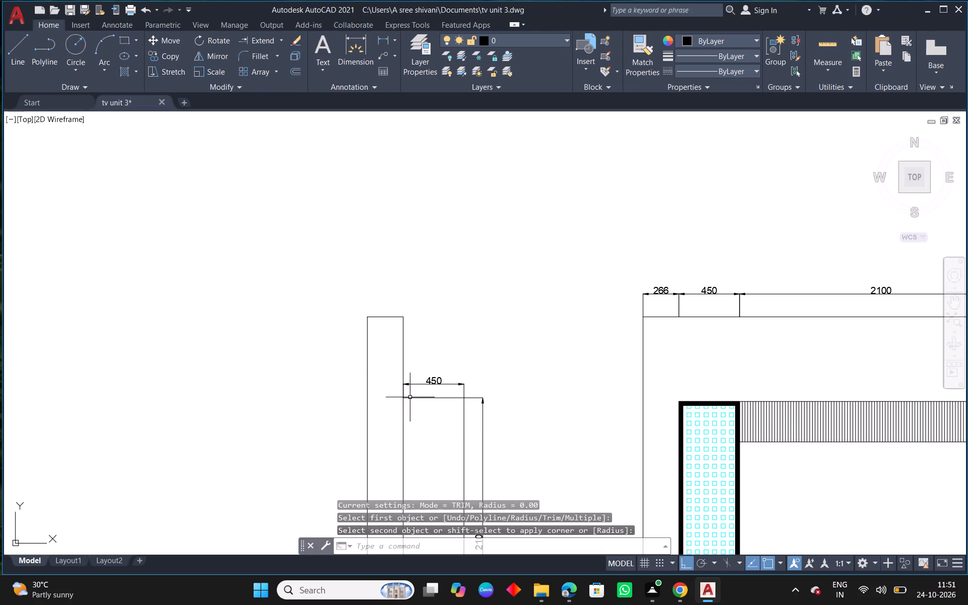
Dimension the side view cabinet's width along its base, placing the dimension just below the base line.
scroll(439, 340, down, 1)
middle_drag(501, 418, 474, 259)
scroll(457, 360, down, 3)
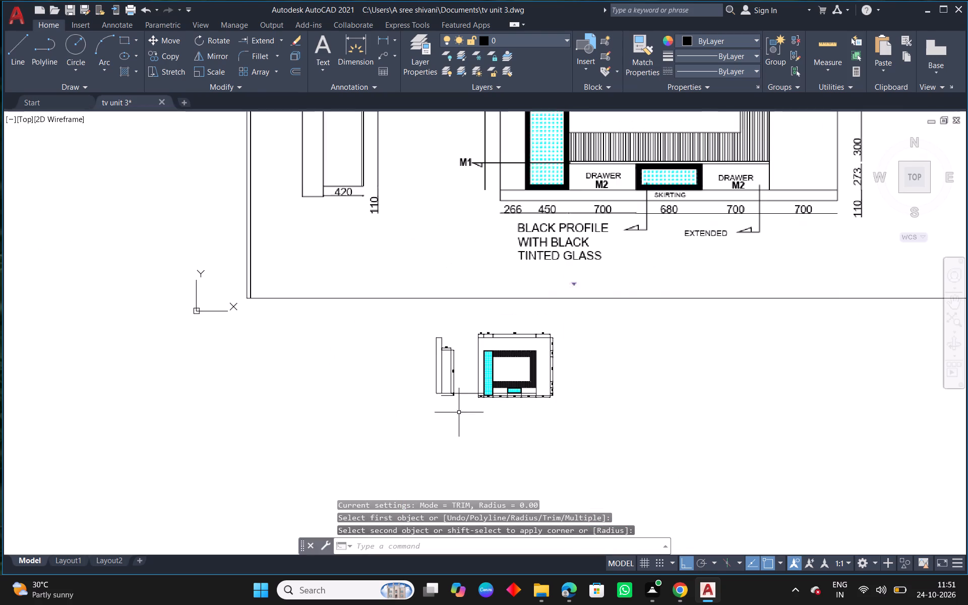
scroll(448, 452, up, 4)
middle_drag(445, 248, 426, 438)
scroll(431, 280, up, 1)
click(363, 56)
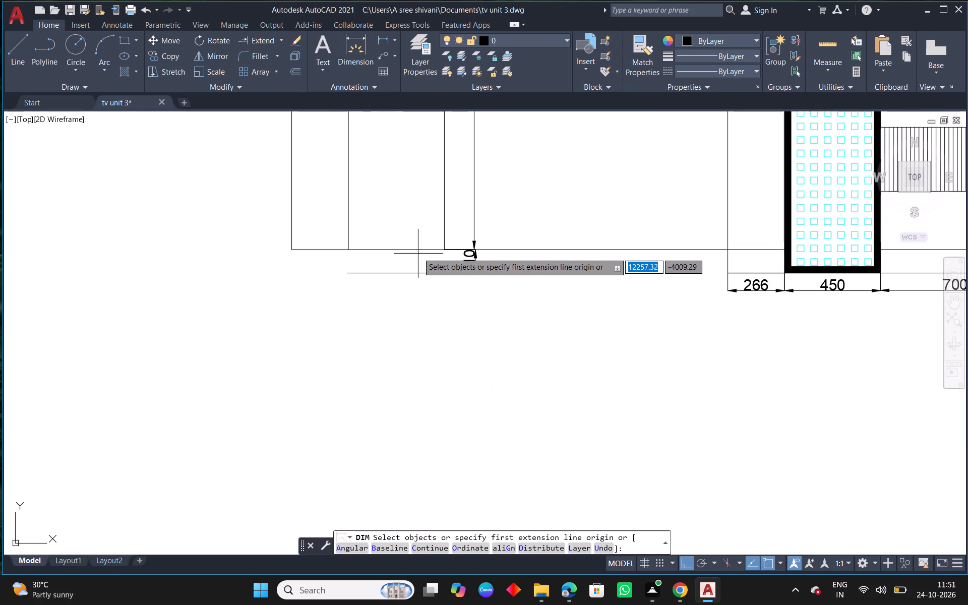
click(446, 249)
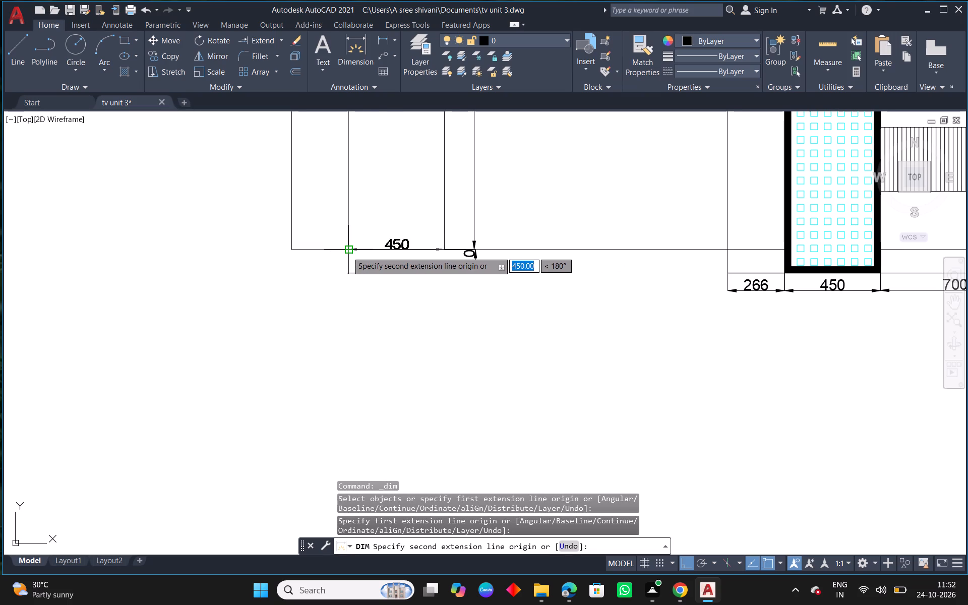
click(347, 252)
click(348, 264)
scroll(422, 299, down, 4)
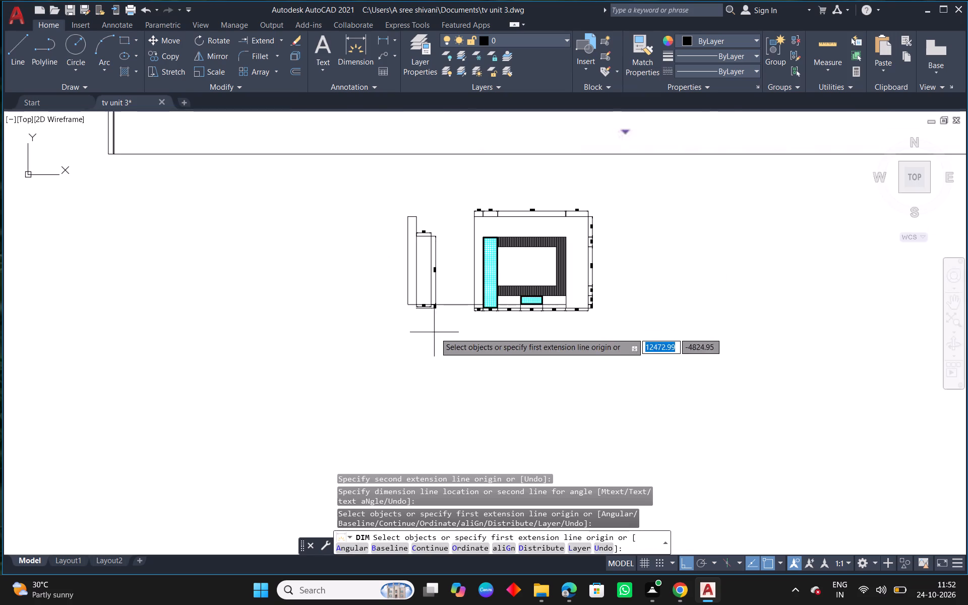
scroll(430, 235, up, 3)
key(Escape)
Stretch the side view cabinet's elevation-side edge, with its attached dimensions, 30 inward so the cabinet is 420 wide.
middle_drag(428, 319, 435, 241)
scroll(433, 239, down, 1)
drag(455, 156, 449, 170)
click(418, 401)
key(s)
key(space)
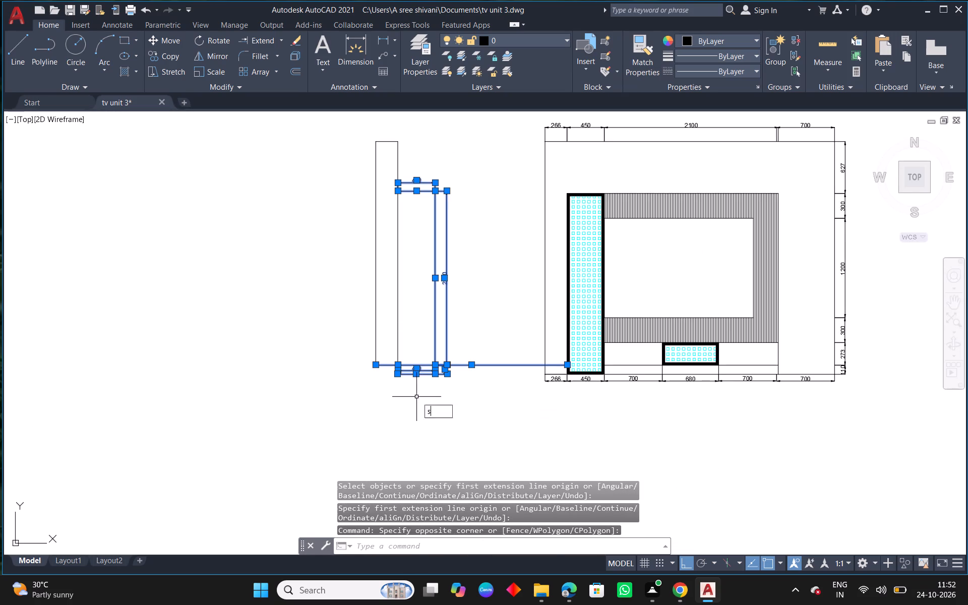
scroll(431, 283, up, 1)
click(435, 275)
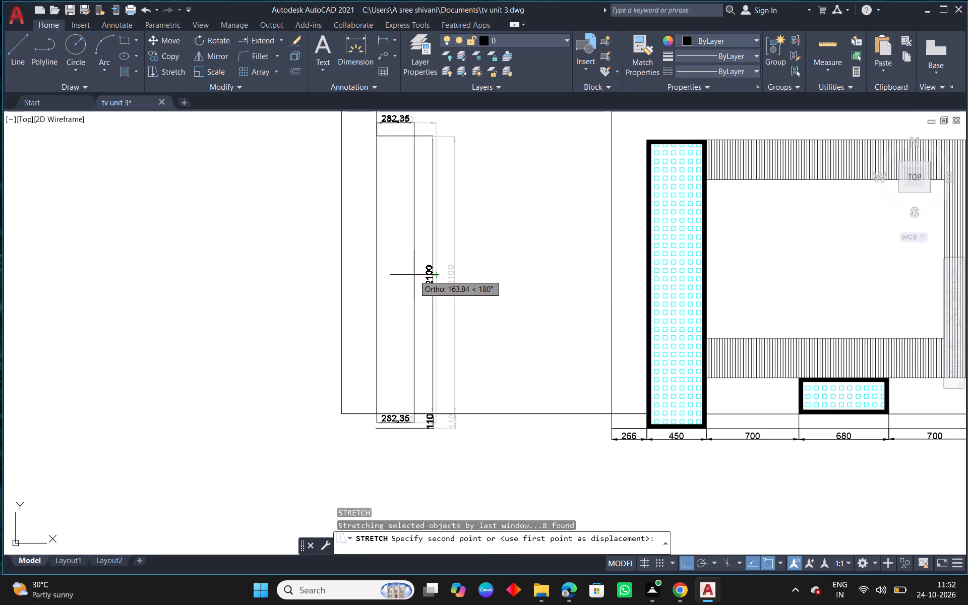
text(30)
key(Return)
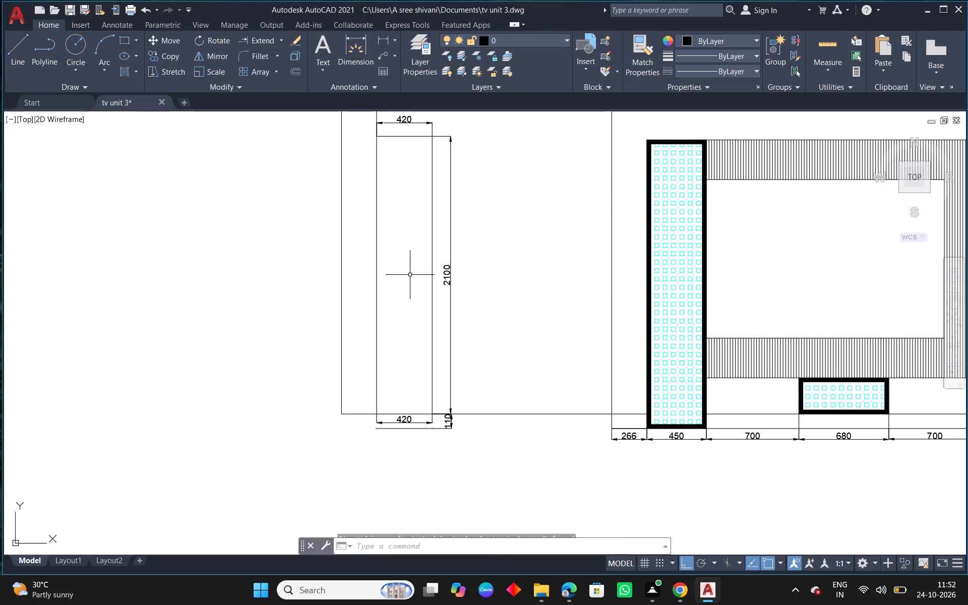
Trim the side view's base line across the gap between the views and up to the elevation's tall glass cabinet.
scroll(462, 272, down, 2)
middle_drag(514, 333, 459, 320)
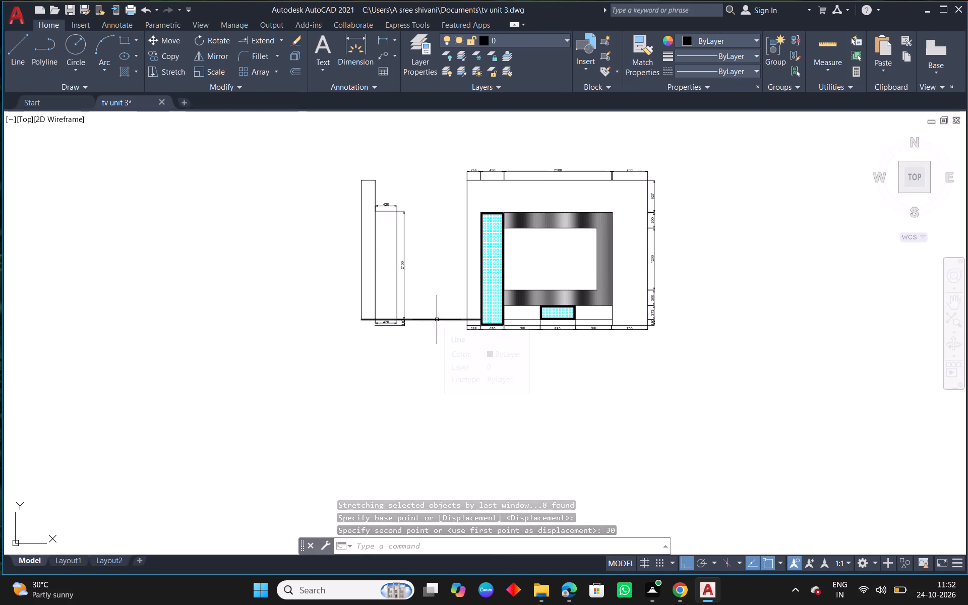
key(t)
text(r)
key(space)
click(436, 321)
scroll(471, 316, up, 2)
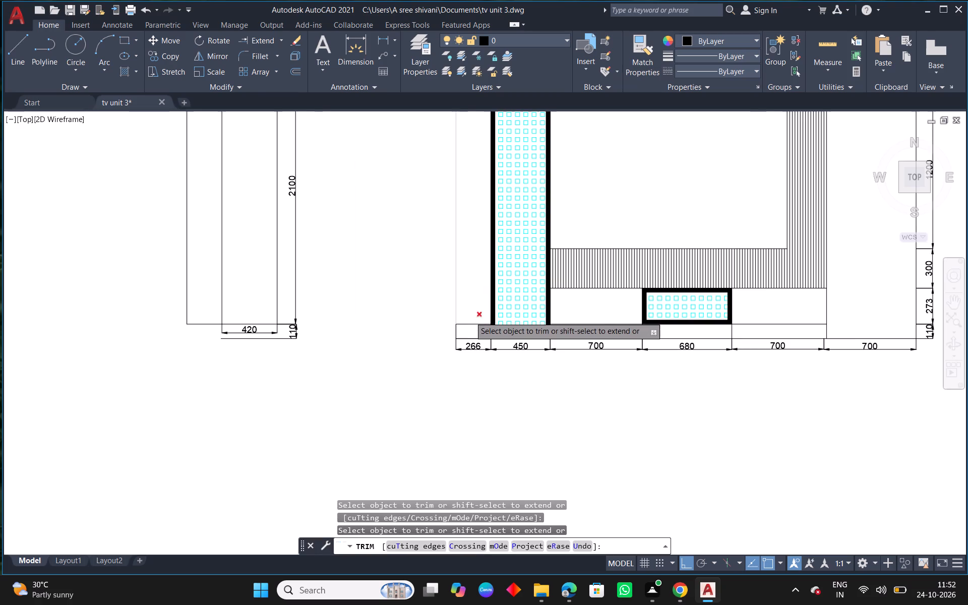
click(475, 324)
right_click(404, 309)
click(446, 318)
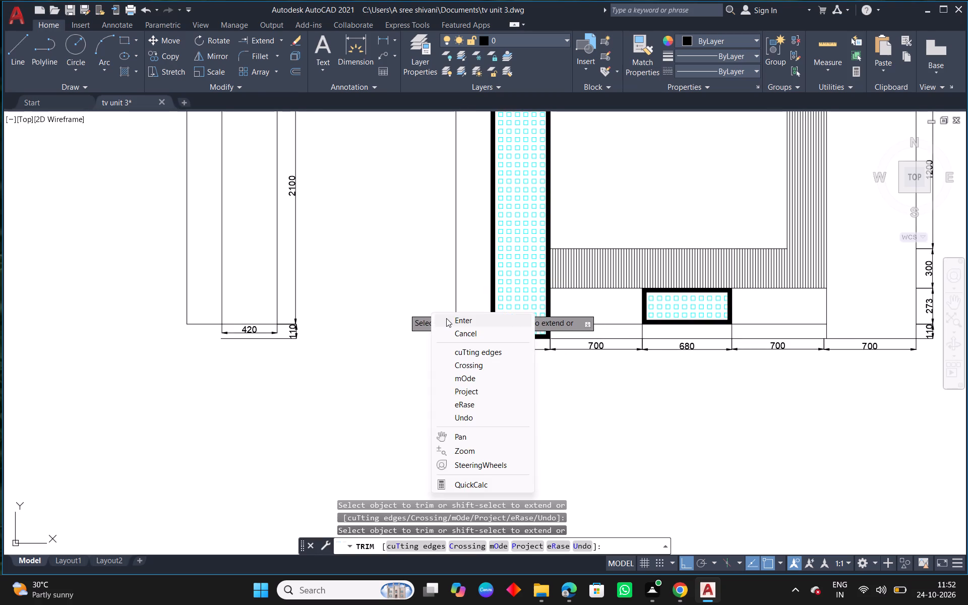
Place a multiline text box between the side view and the outer elevation, near the wall's top edge.
scroll(349, 334, down, 4)
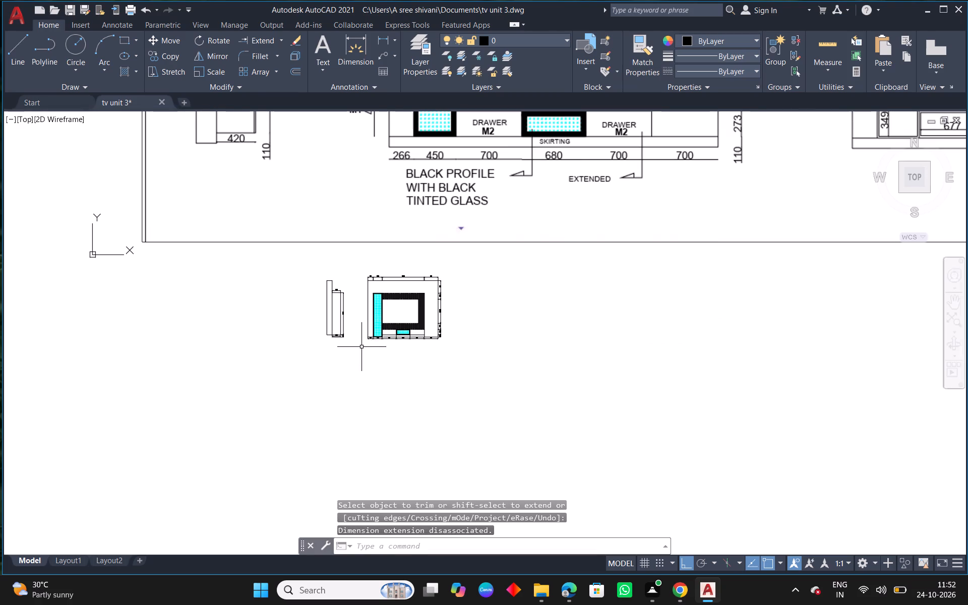
middle_drag(360, 345, 380, 412)
scroll(381, 412, down, 1)
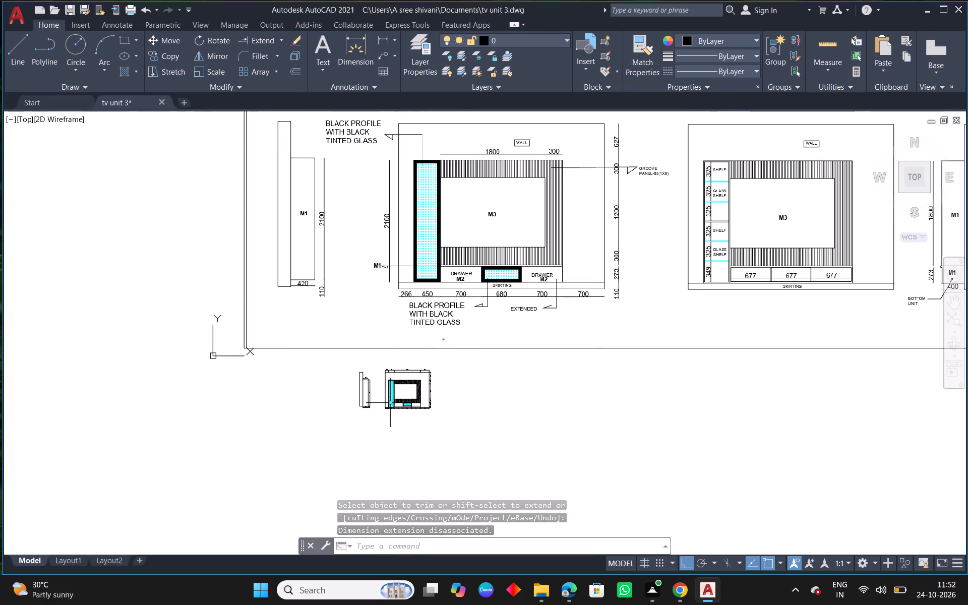
scroll(406, 396, up, 2)
scroll(334, 371, up, 3)
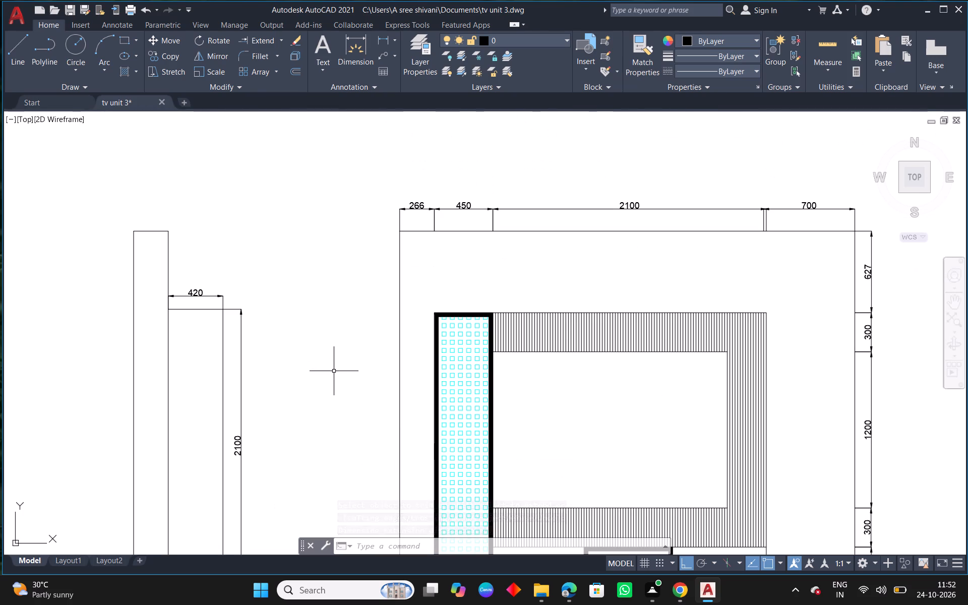
key(t)
key(space)
click(260, 232)
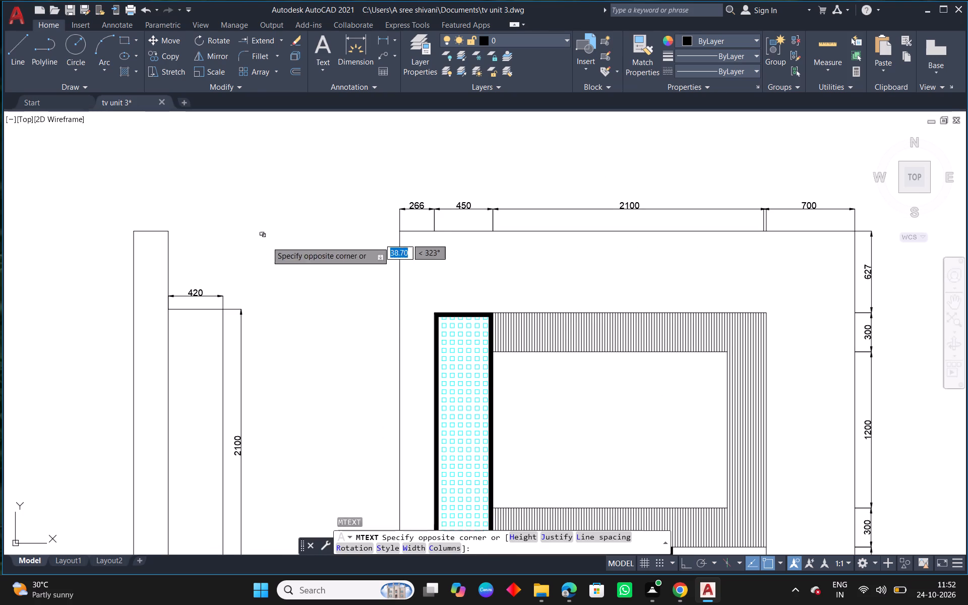
click(368, 265)
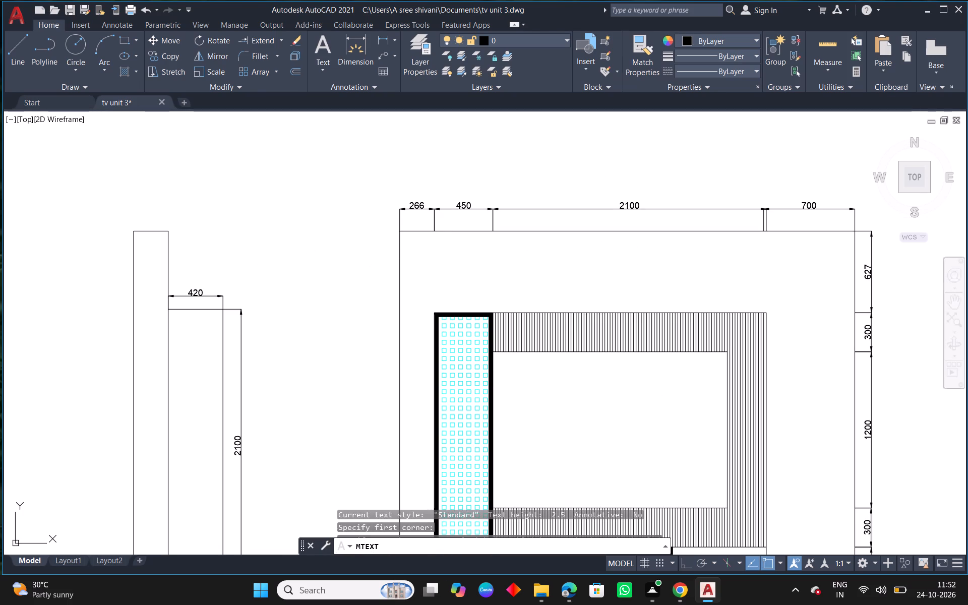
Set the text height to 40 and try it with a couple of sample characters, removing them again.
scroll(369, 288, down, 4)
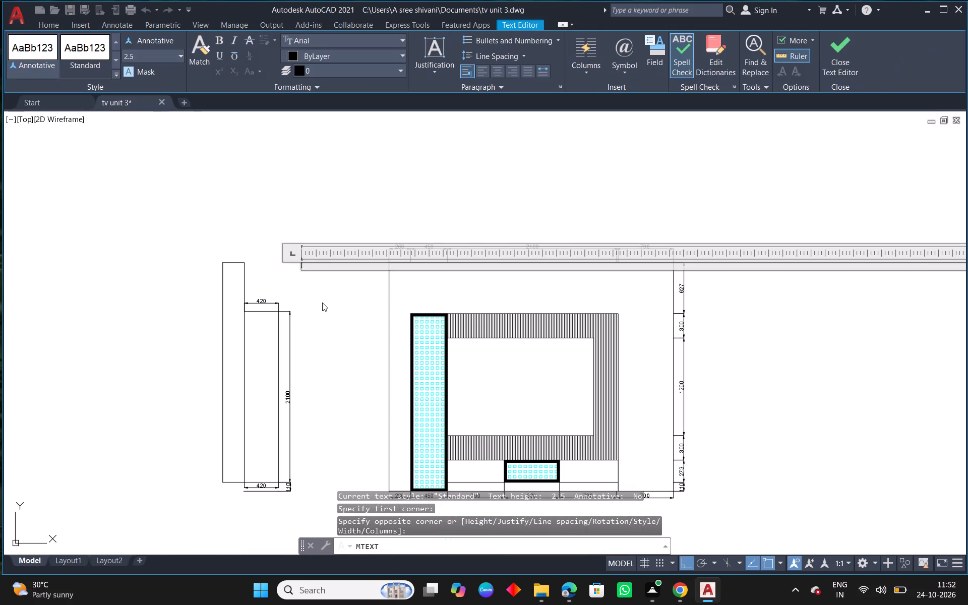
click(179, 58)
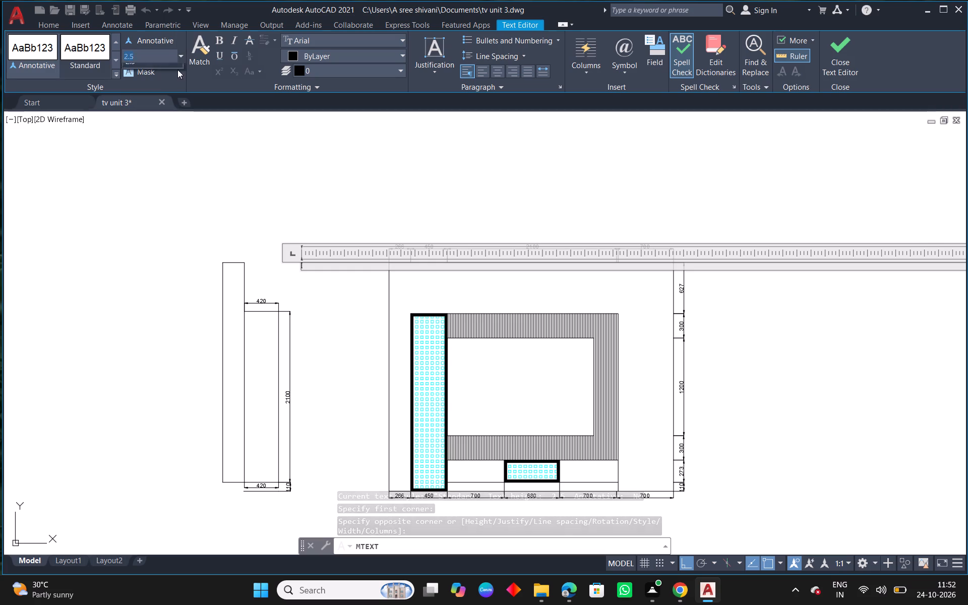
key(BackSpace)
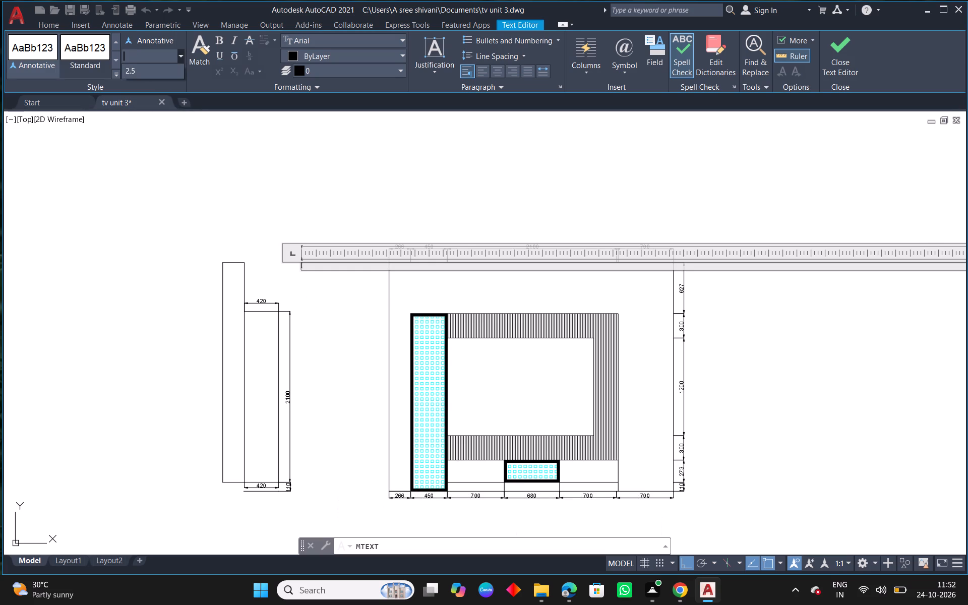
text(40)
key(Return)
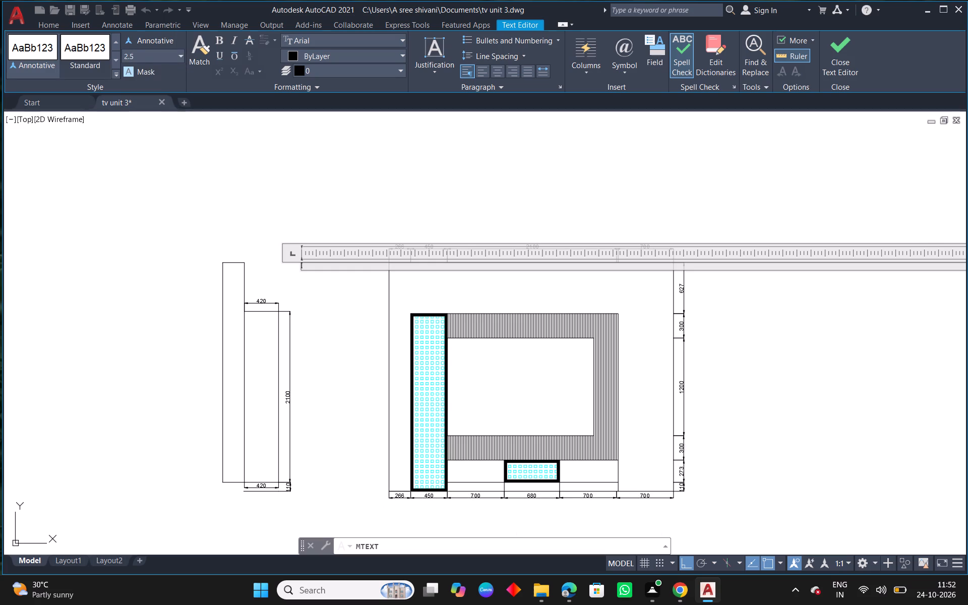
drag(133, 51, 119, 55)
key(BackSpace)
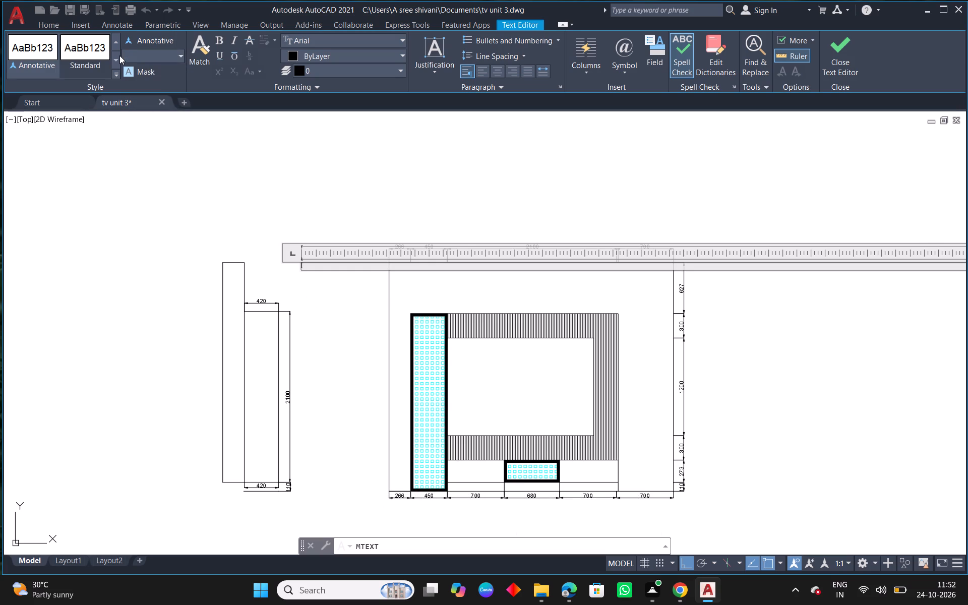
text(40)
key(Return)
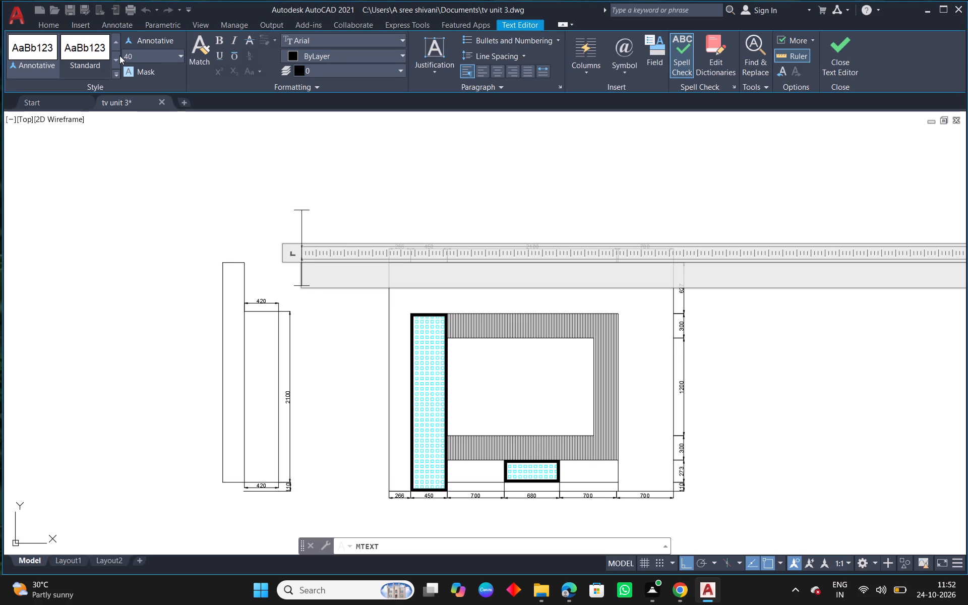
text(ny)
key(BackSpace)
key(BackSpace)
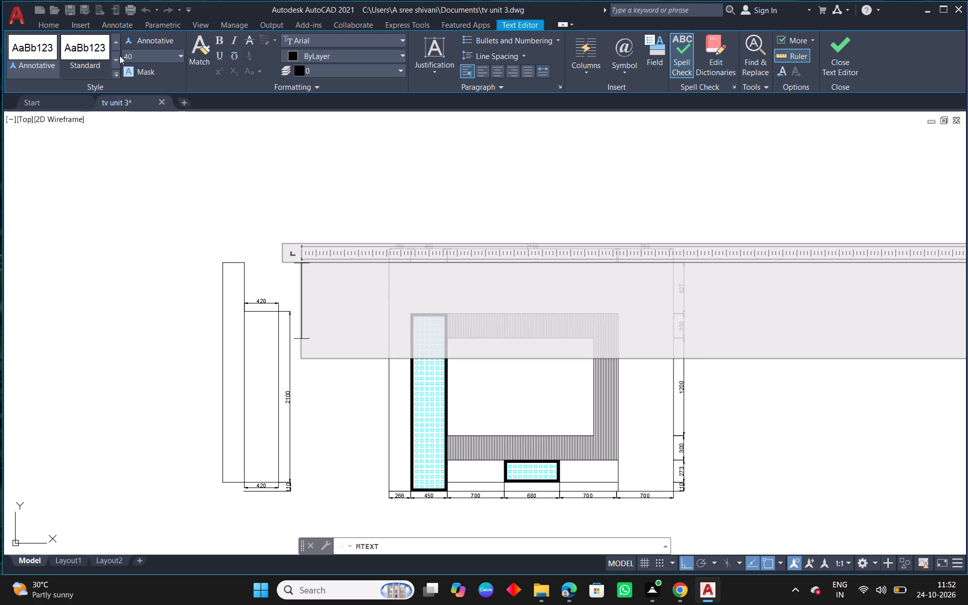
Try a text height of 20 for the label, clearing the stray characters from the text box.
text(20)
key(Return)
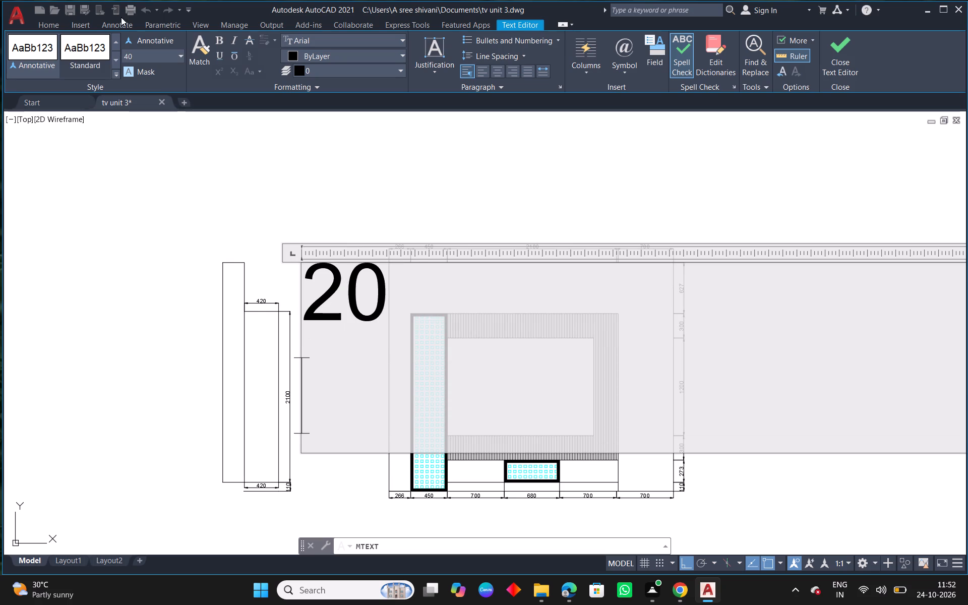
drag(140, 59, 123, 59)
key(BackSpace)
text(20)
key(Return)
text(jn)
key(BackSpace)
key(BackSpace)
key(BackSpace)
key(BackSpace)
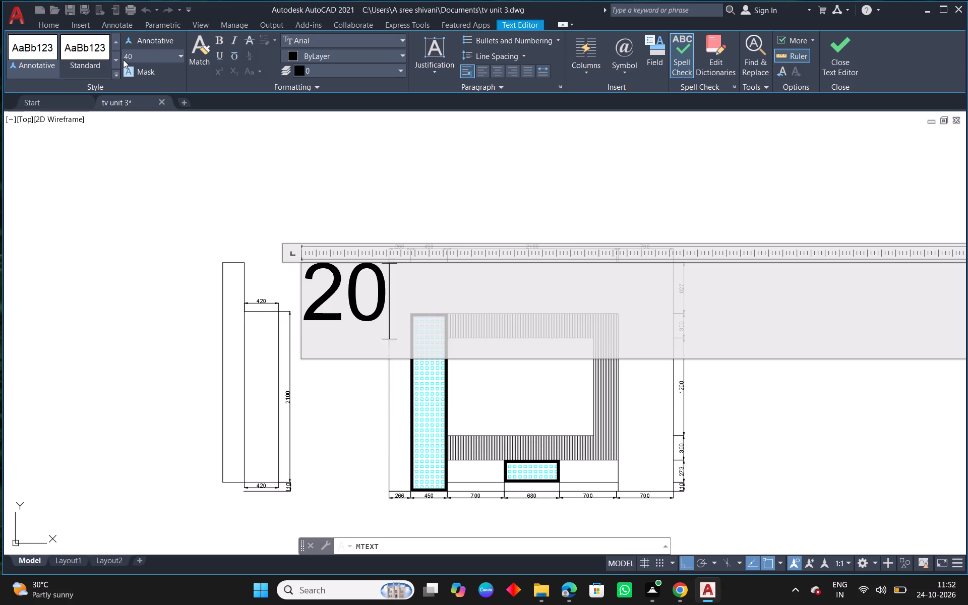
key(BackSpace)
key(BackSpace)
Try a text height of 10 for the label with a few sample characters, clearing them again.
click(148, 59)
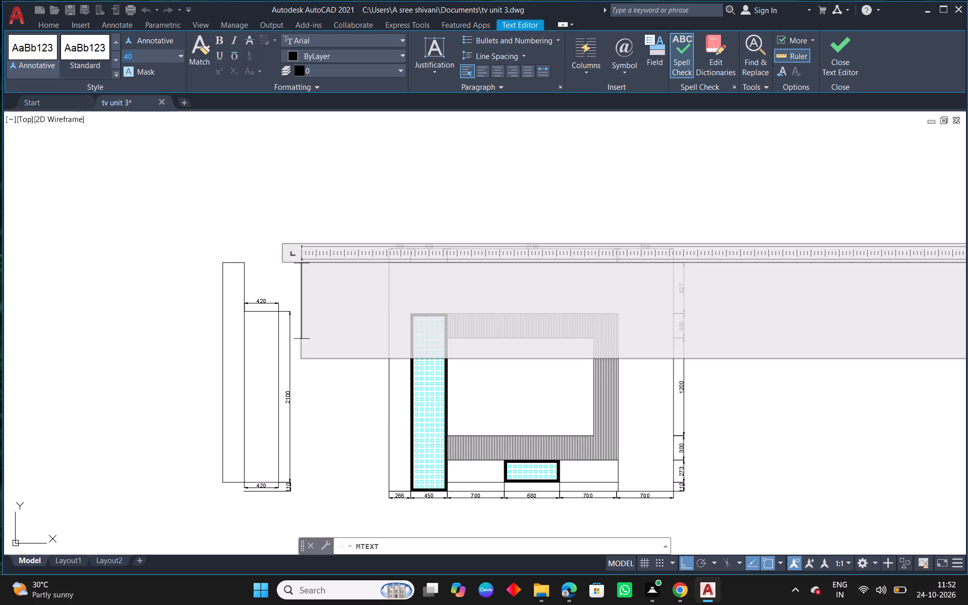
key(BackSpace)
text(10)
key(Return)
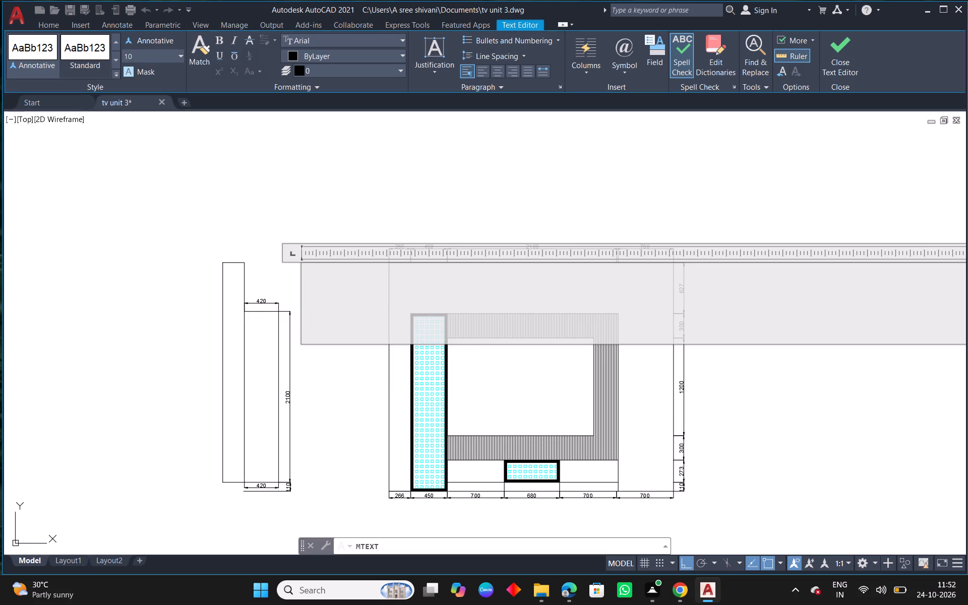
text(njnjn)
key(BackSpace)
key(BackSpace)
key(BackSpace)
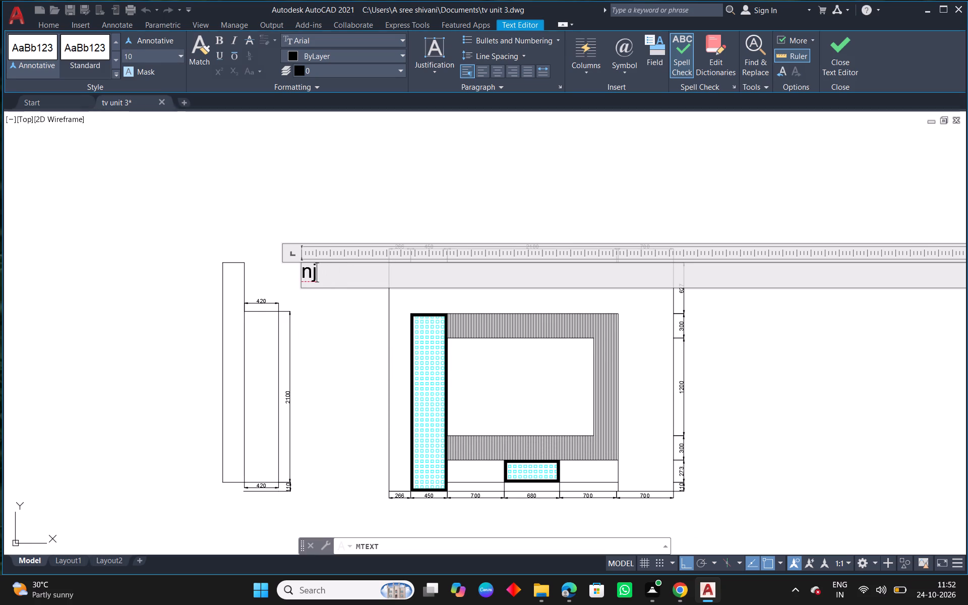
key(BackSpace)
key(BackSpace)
Enter the label BLACK PROFILE WITH BLACK TINTED GLASS as in the reference, with GLASS on its own line, and finish the text.
scroll(161, 84, down, 5)
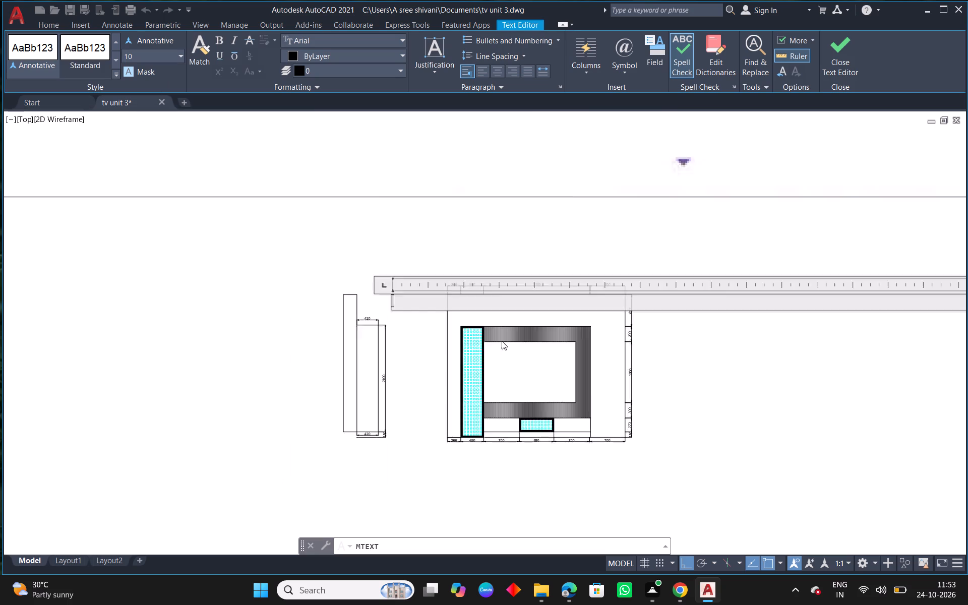
scroll(528, 281, down, 2)
scroll(588, 284, up, 2)
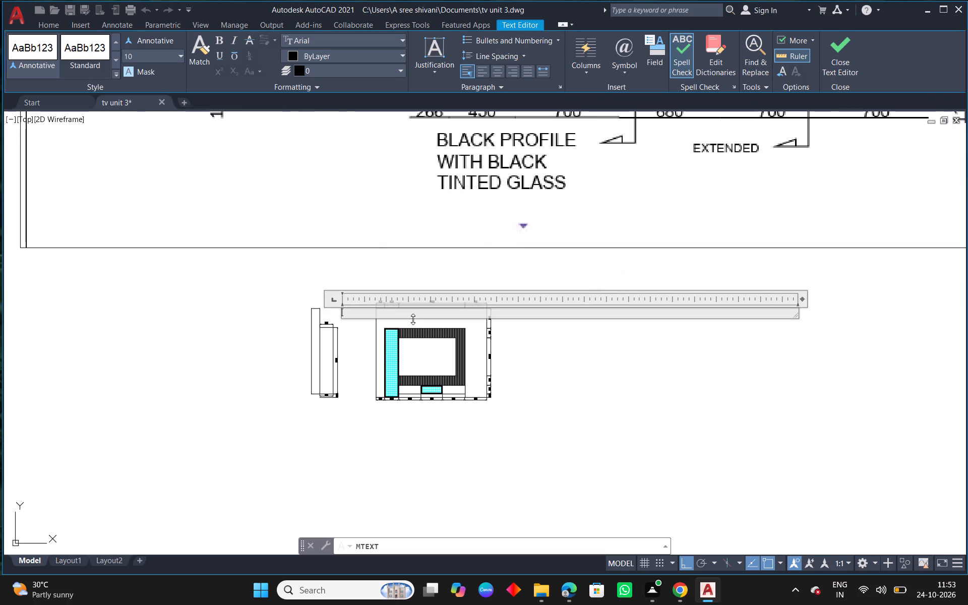
text(BLACK PROFILE WITH BLACK TINTED)
key(space)
key(Return)
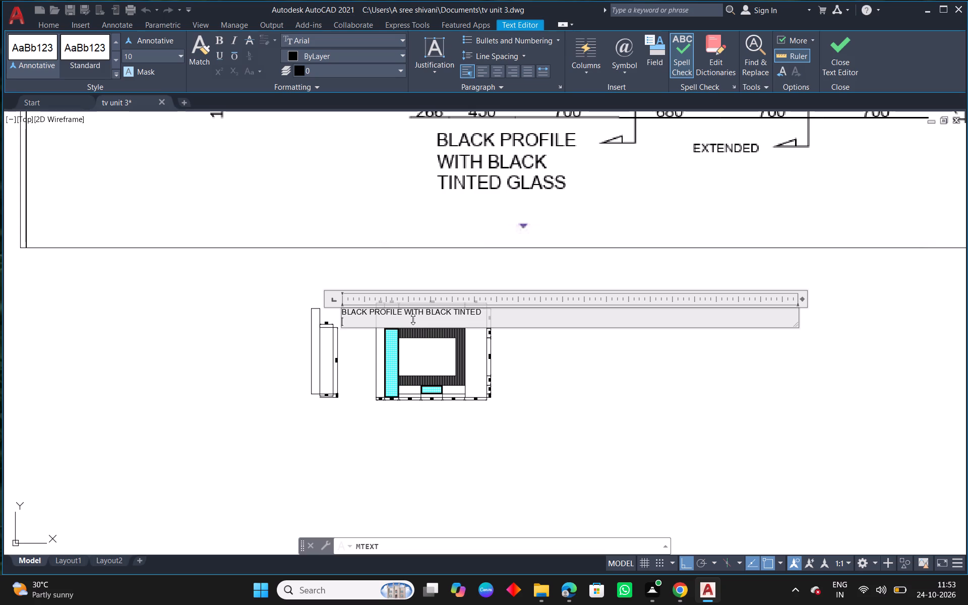
key(space)
key(space)
text(GLASS)
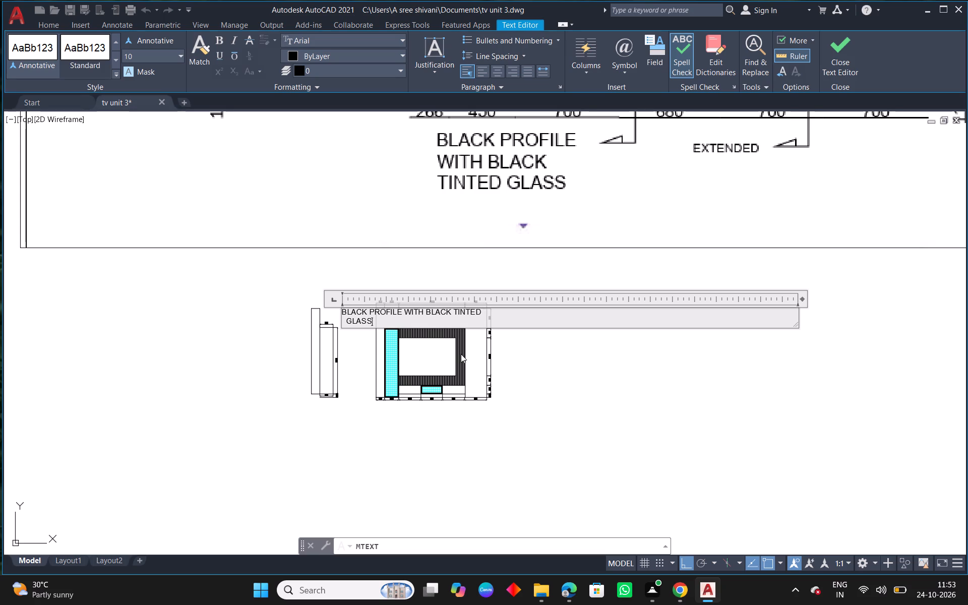
click(521, 362)
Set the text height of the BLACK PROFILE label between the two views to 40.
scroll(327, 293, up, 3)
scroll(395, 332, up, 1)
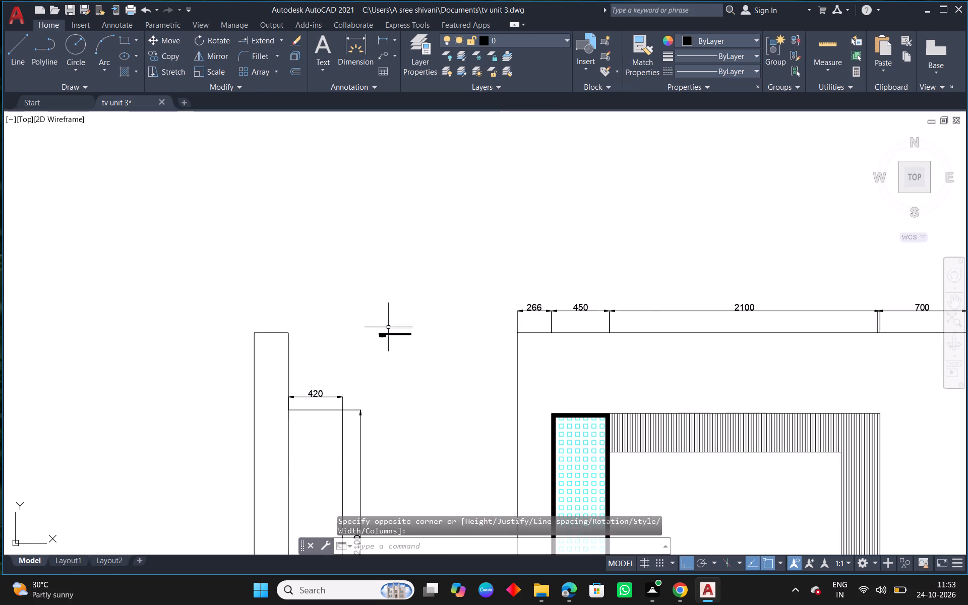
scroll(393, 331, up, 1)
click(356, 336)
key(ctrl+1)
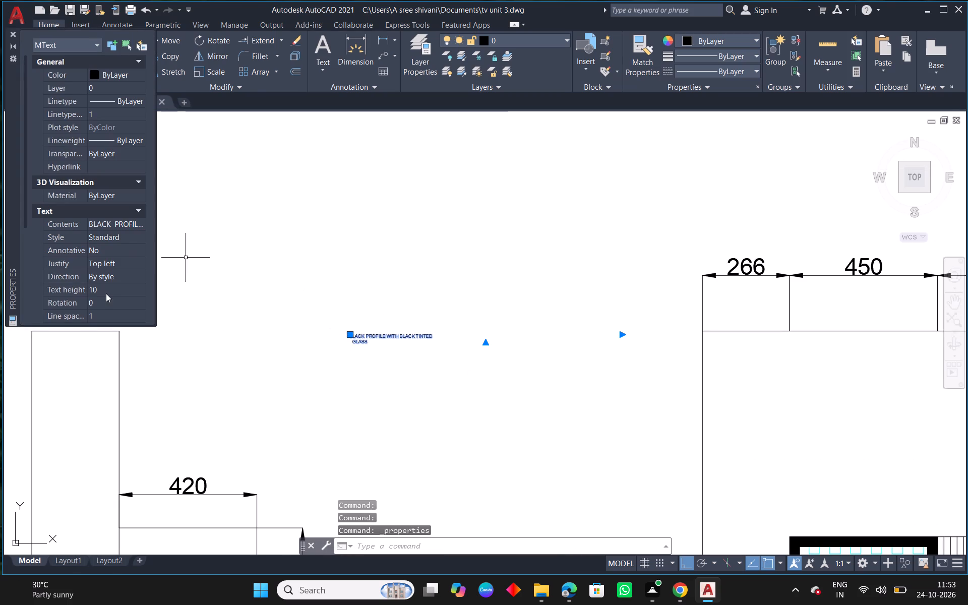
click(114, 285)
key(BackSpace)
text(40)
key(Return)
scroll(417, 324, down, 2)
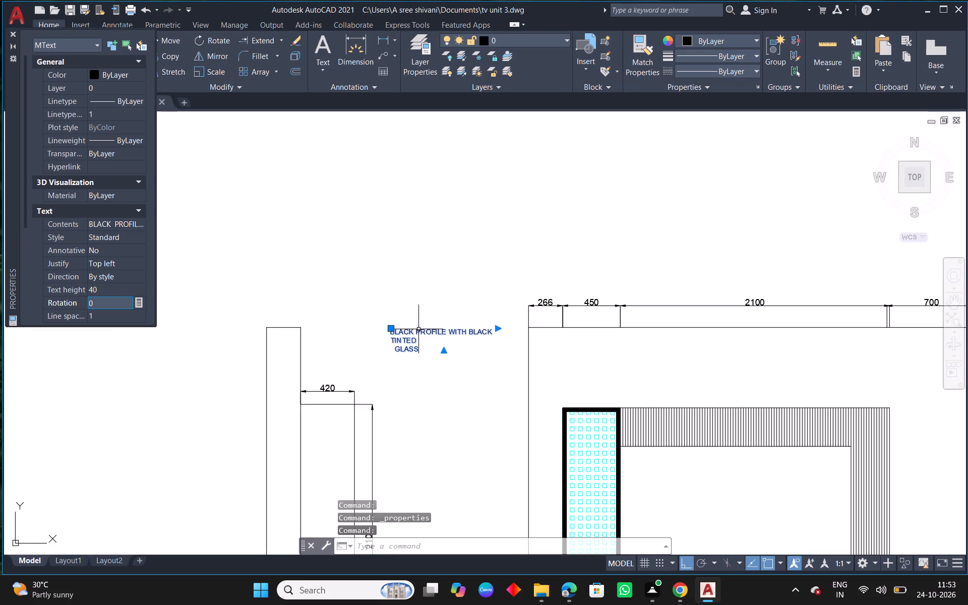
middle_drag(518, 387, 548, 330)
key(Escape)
Reopen the label's text for editing and break the first line after WITH.
scroll(440, 293, up, 1)
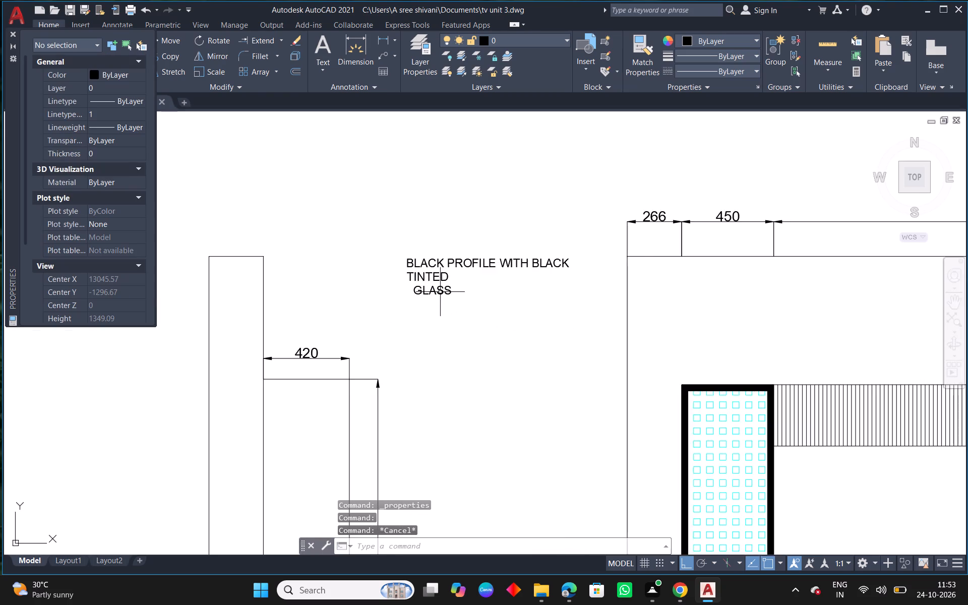
scroll(440, 292, up, 1)
text(ED)
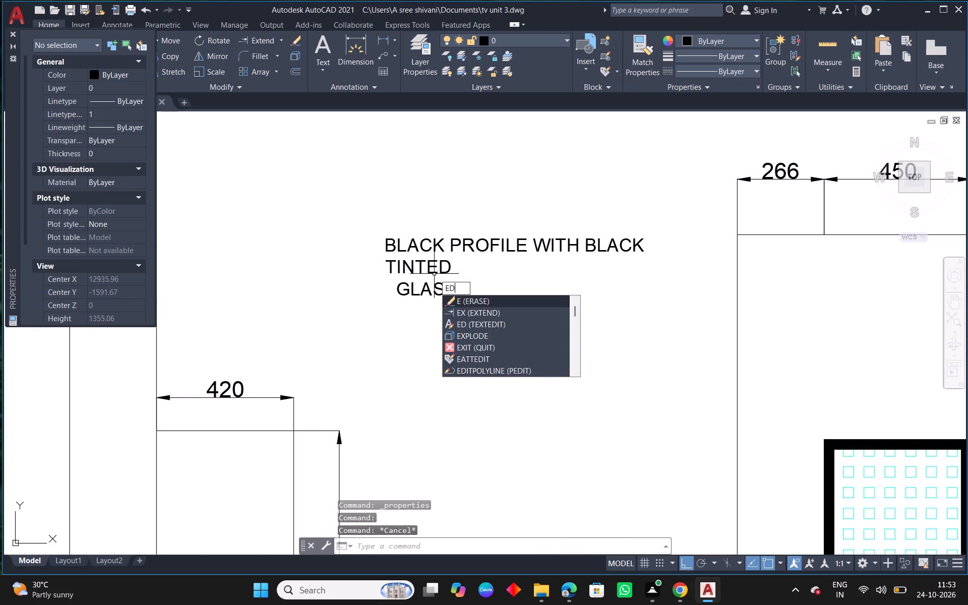
key(space)
click(430, 265)
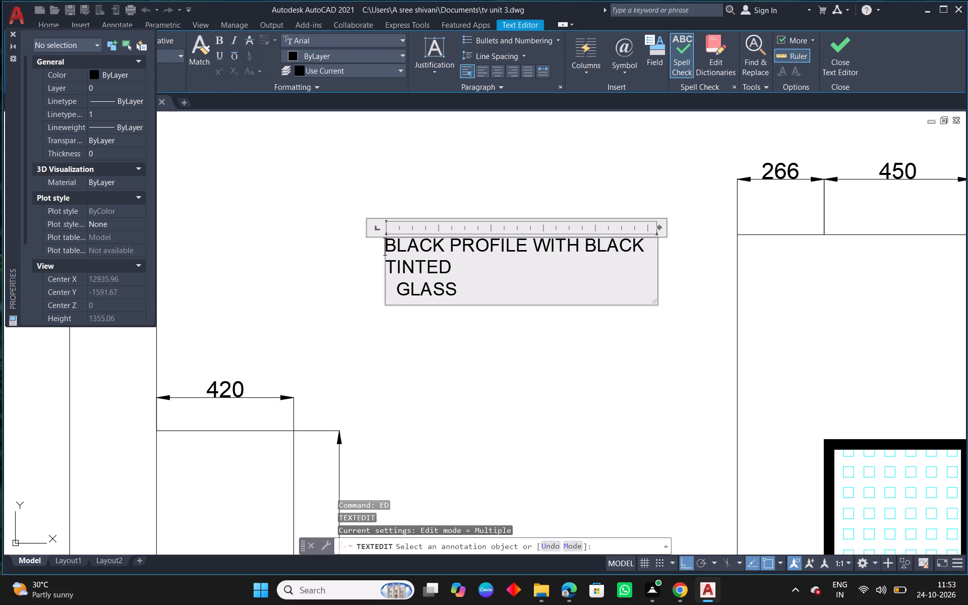
click(578, 249)
key(Return)
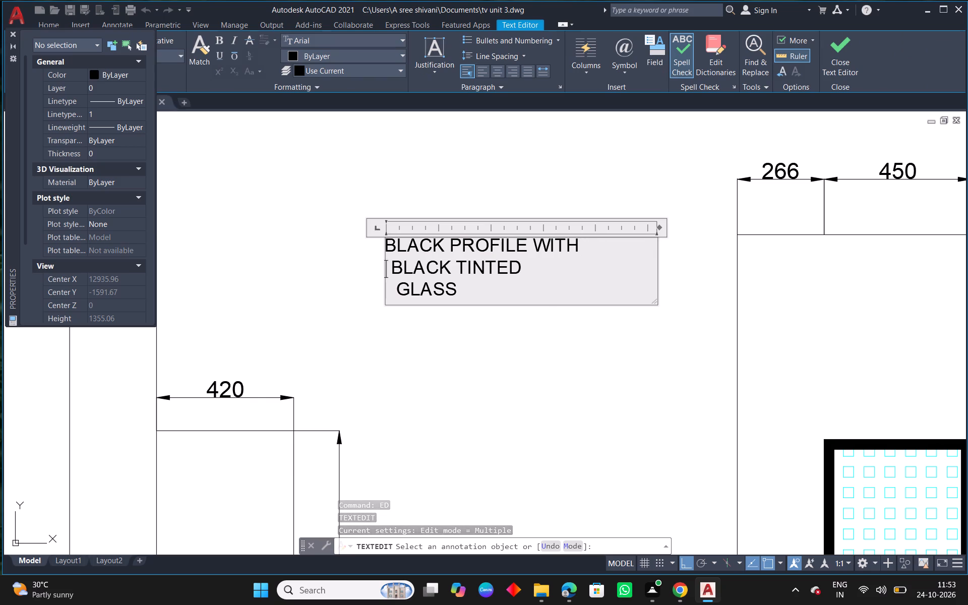
Move GLASS up to the end of the BLACK TINTED line, indent the first line by one space, and finish editing.
drag(394, 288, 466, 293)
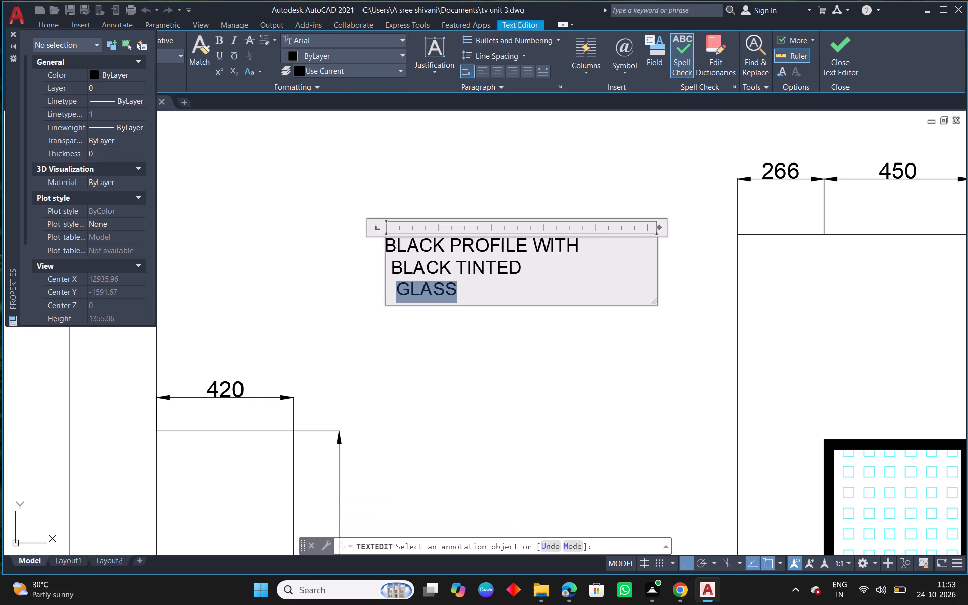
key(ctrl+c)
click(526, 261)
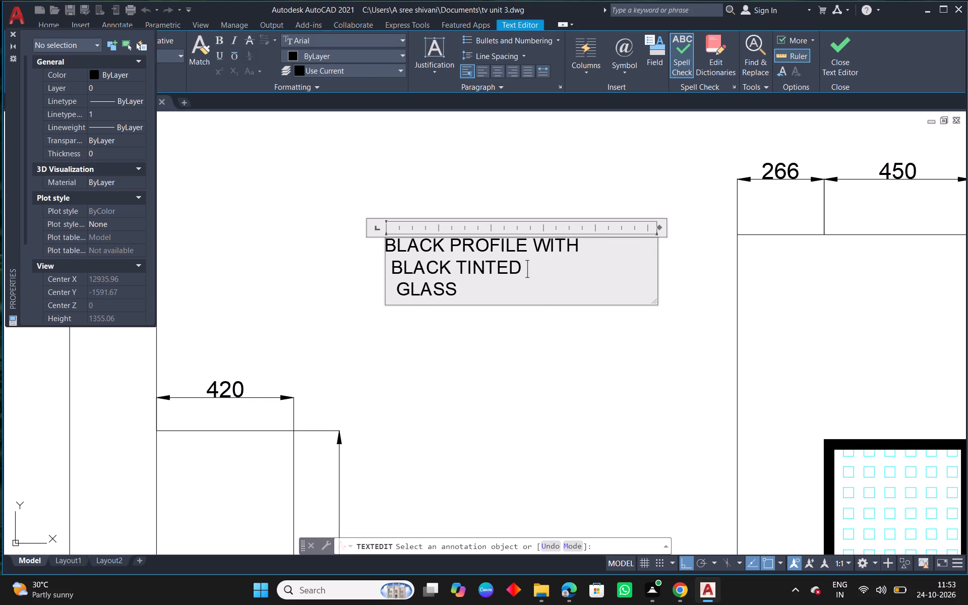
key(ctrl+v)
drag(467, 289, 374, 288)
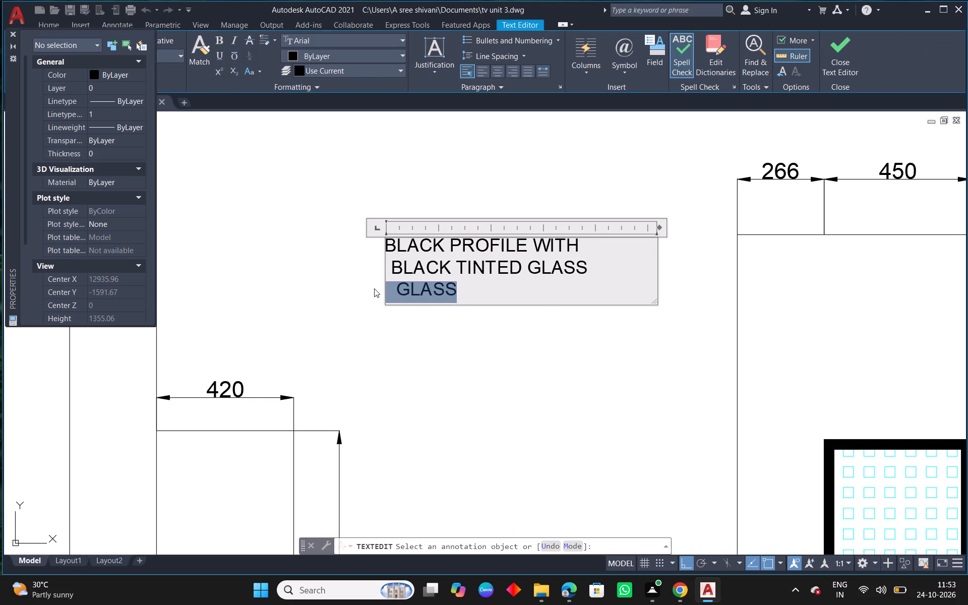
key(BackSpace)
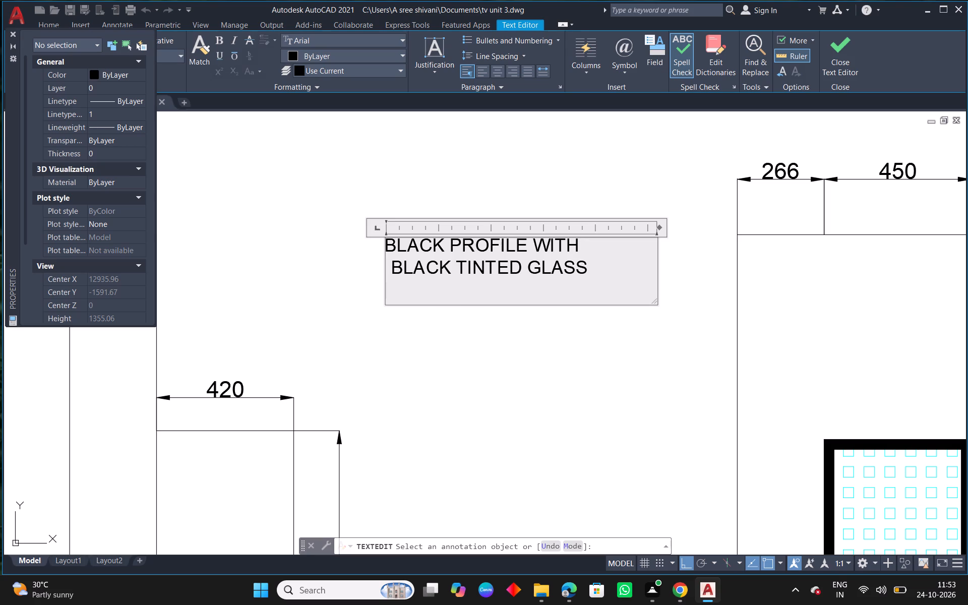
click(388, 250)
key(space)
click(508, 345)
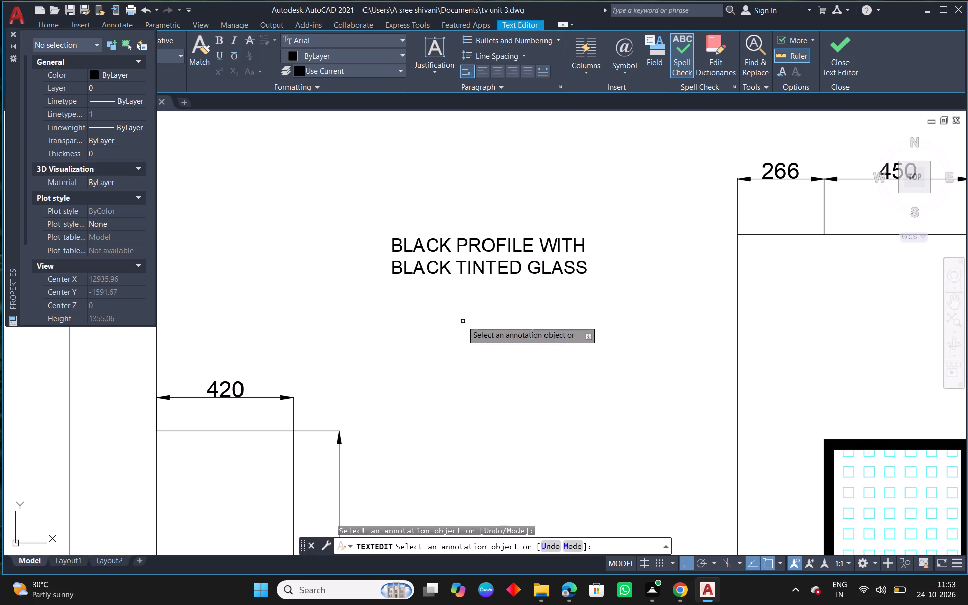
right_click(462, 321)
click(489, 326)
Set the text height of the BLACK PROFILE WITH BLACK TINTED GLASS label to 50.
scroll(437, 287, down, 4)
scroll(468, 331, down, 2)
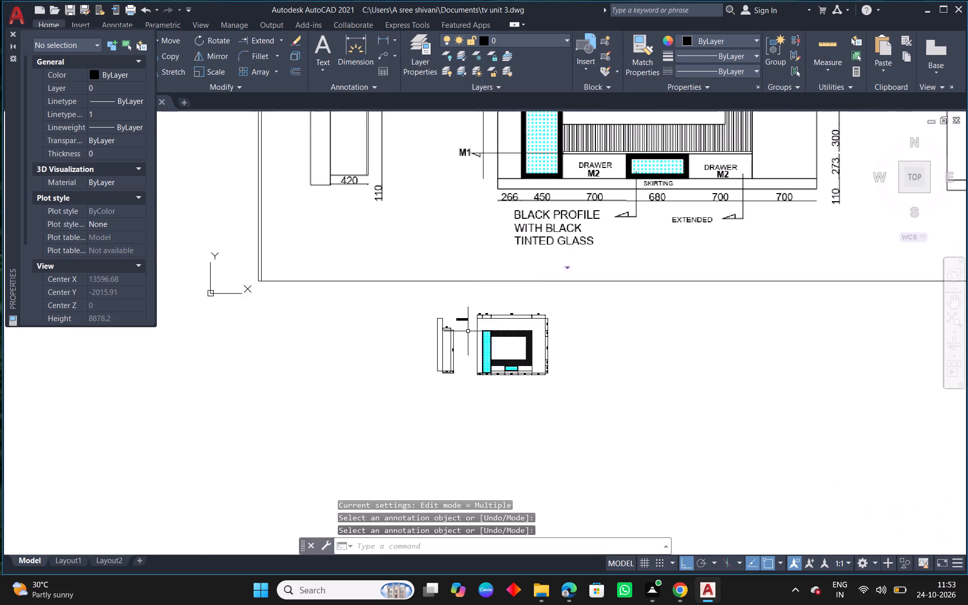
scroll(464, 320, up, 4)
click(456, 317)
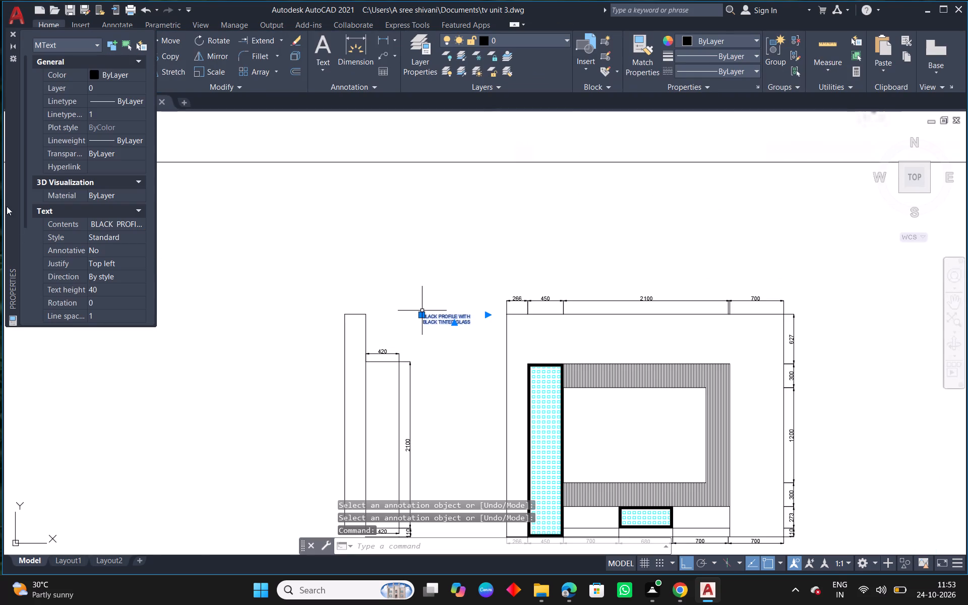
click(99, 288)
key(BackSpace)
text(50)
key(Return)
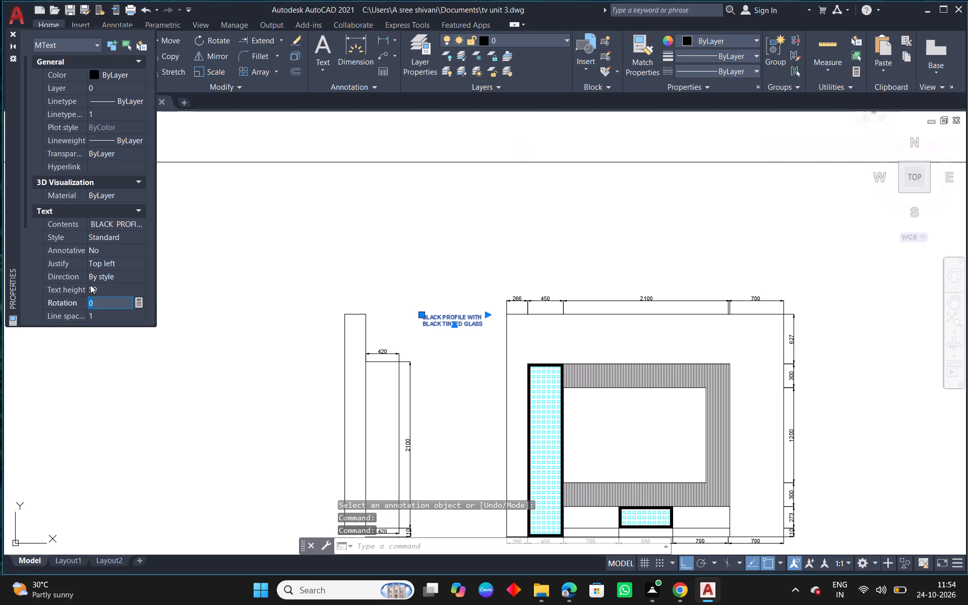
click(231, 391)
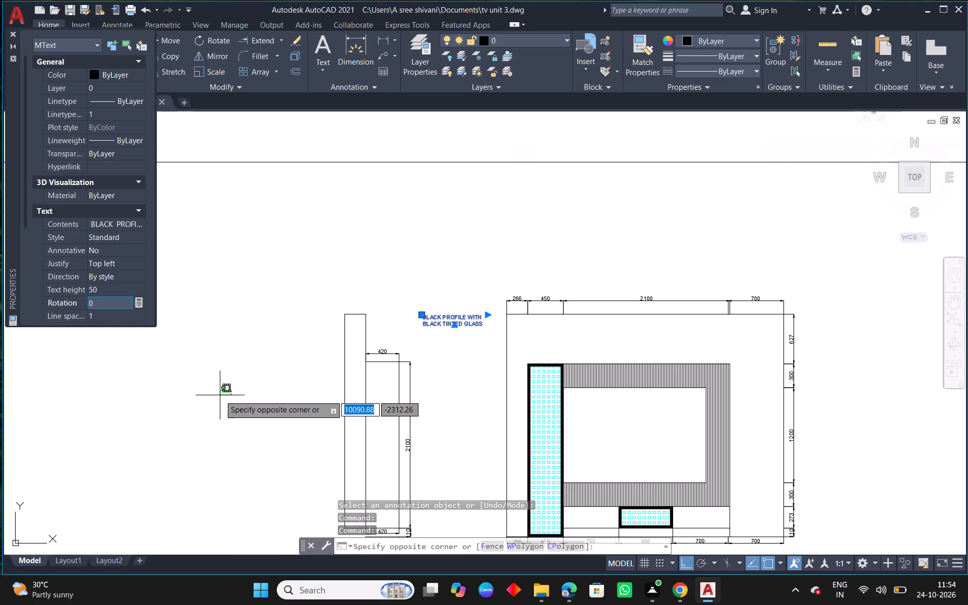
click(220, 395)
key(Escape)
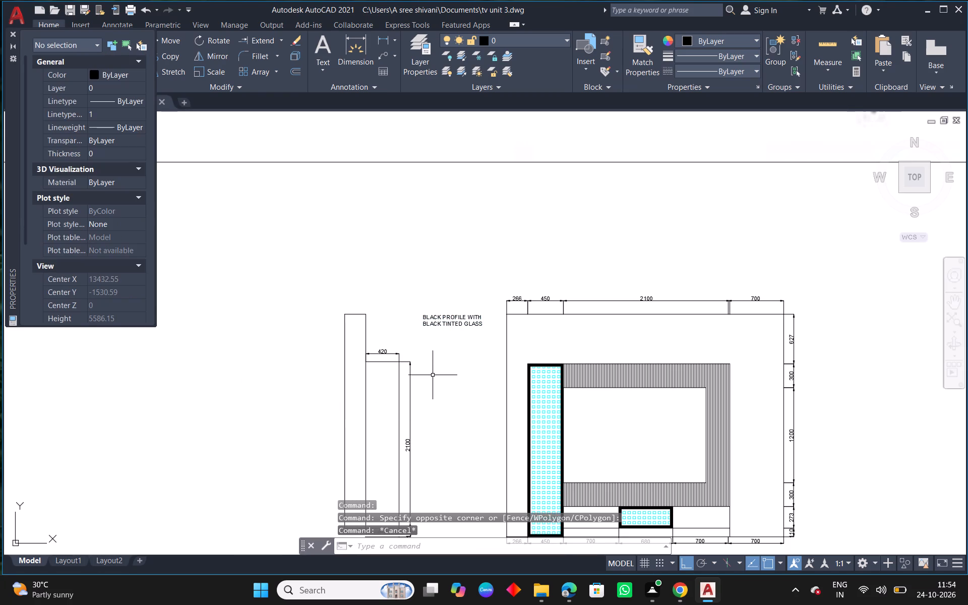
Set the text height of the BLACK PROFILE WITH BLACK TINTED GLASS label to 60.
scroll(438, 377, down, 3)
scroll(449, 396, up, 4)
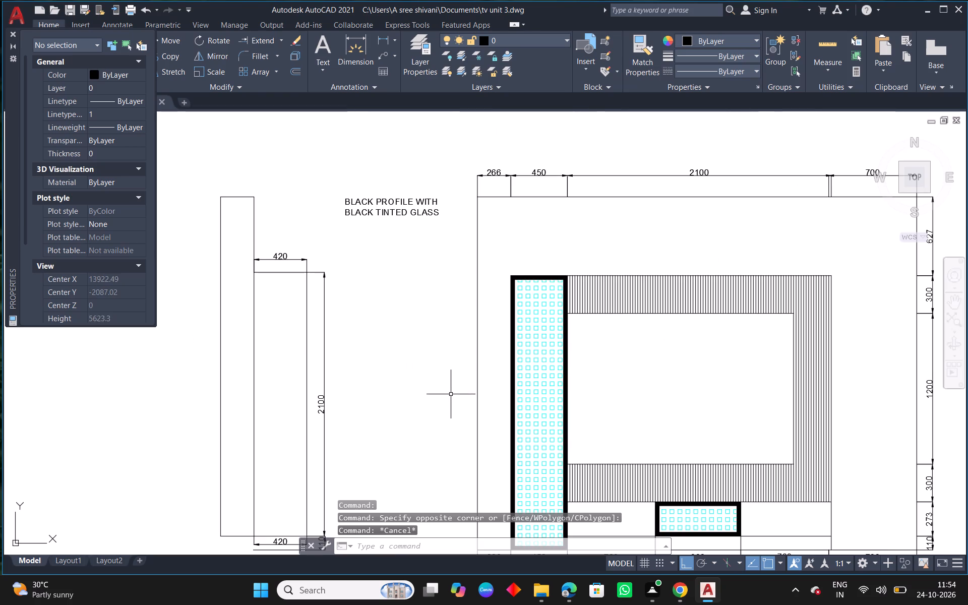
click(375, 215)
click(110, 285)
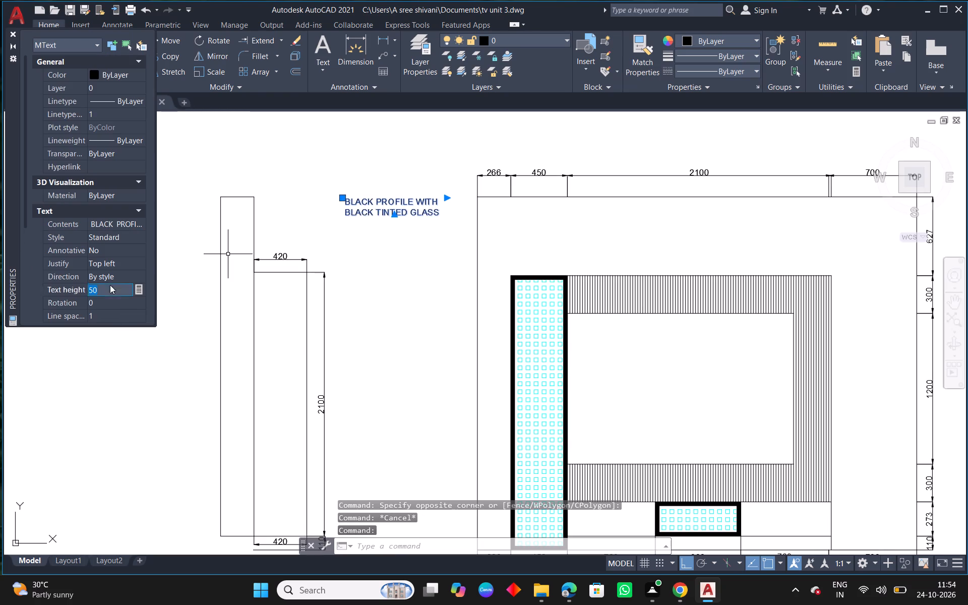
key(BackSpace)
text(60)
key(Return)
key(Return)
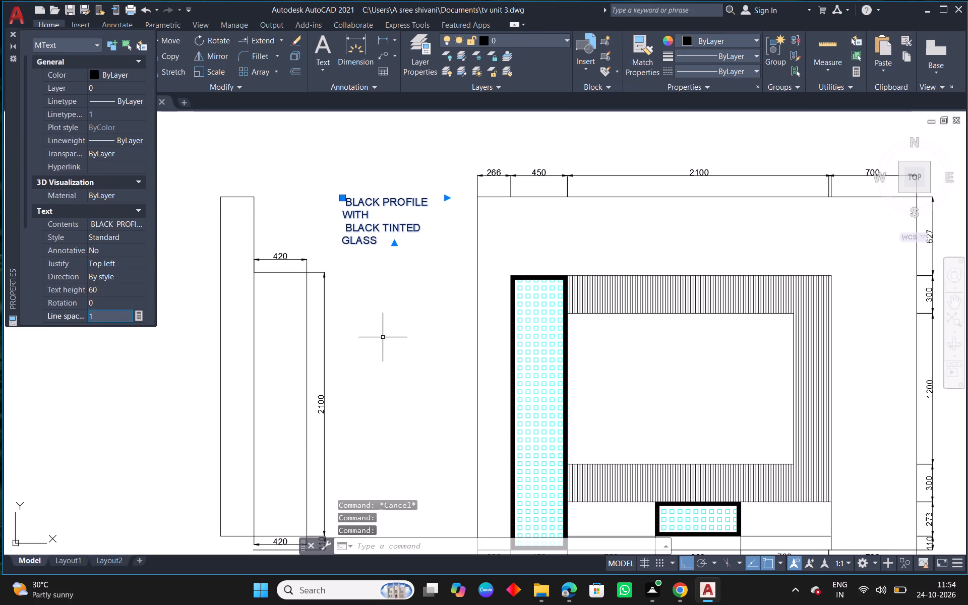
key(Escape)
Widen the label's text frame to the elevation's outer wall line so the text fits on two lines.
click(369, 230)
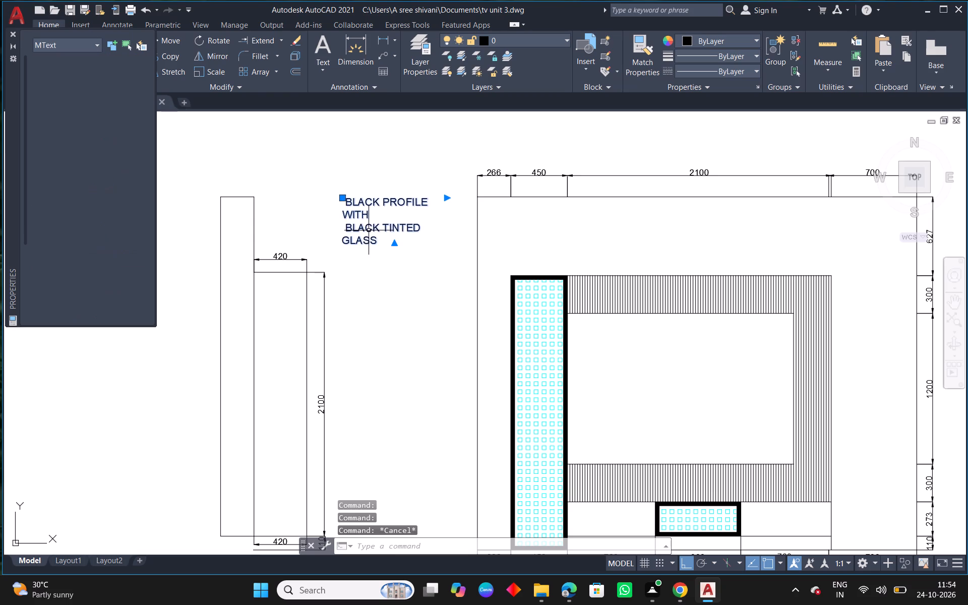
click(394, 247)
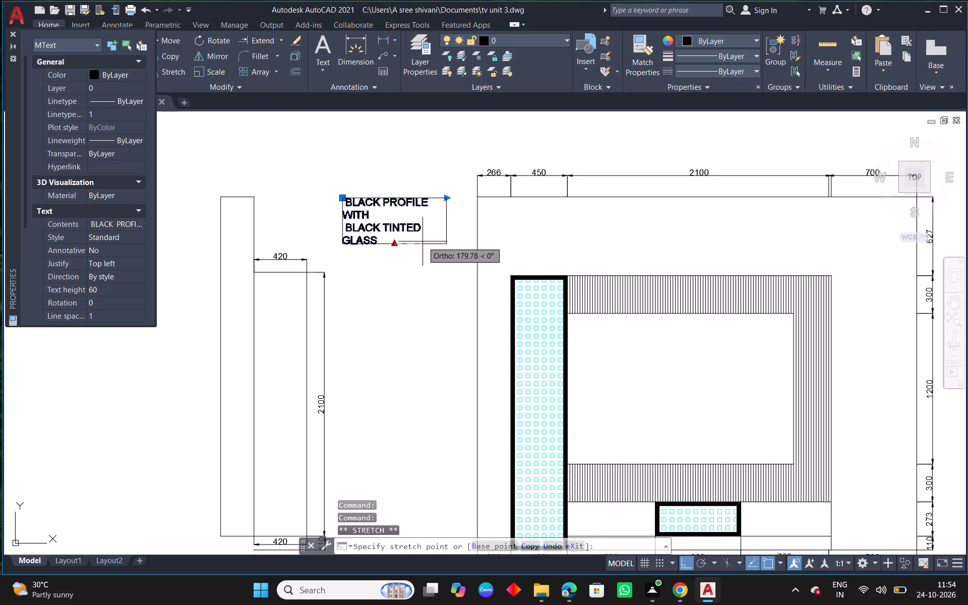
click(426, 242)
click(447, 200)
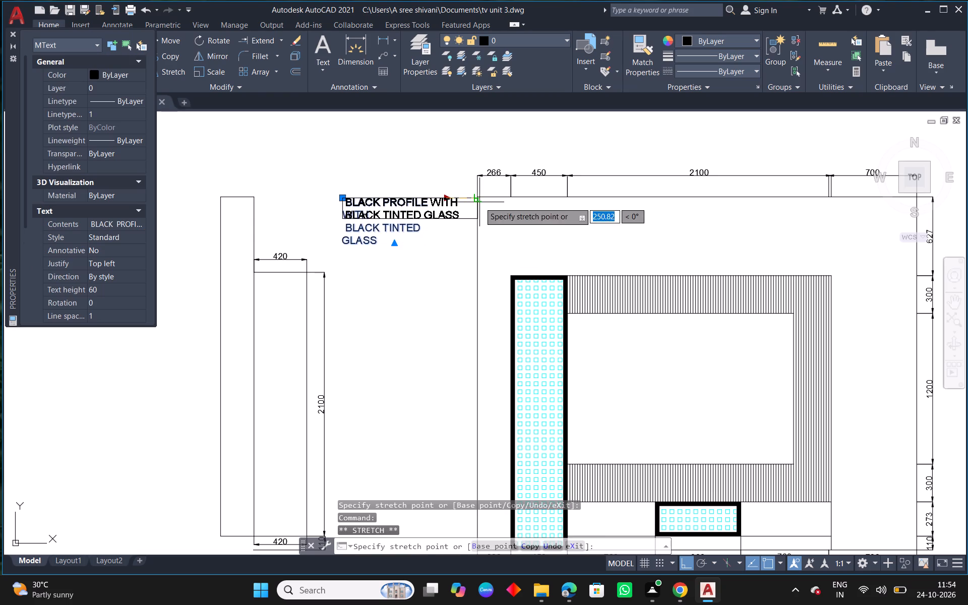
click(479, 202)
key(Escape)
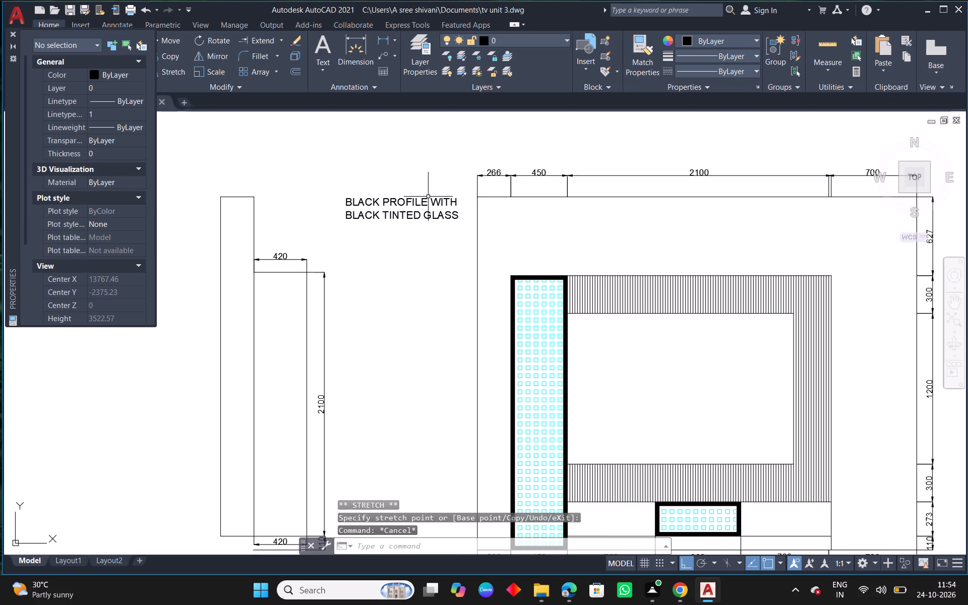
Start copying the BLACK PROFILE WITH BLACK TINTED GLASS label with Ortho off, placing a copy below the front elevation's 680 dimension.
click(347, 202)
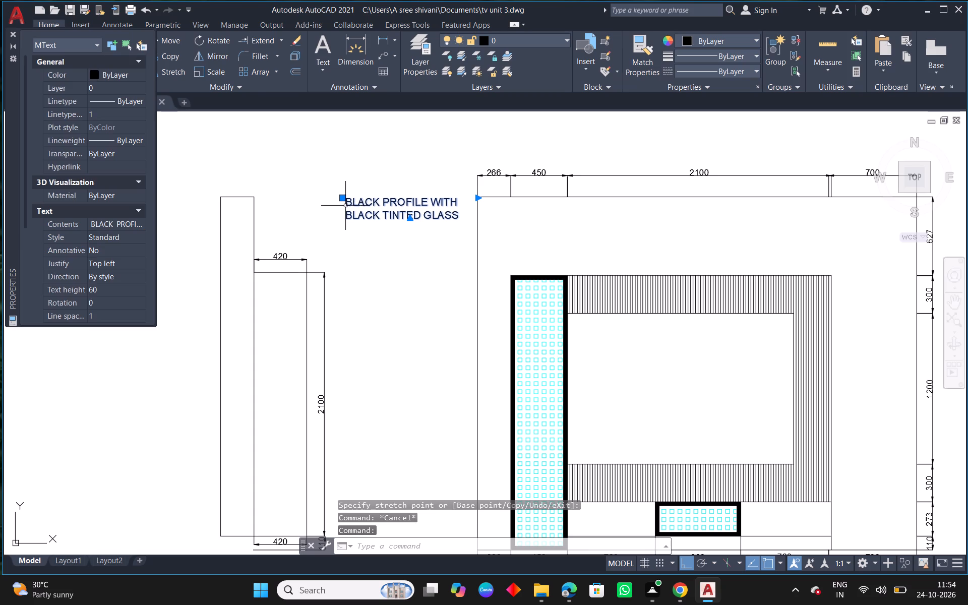
text(CO)
key(space)
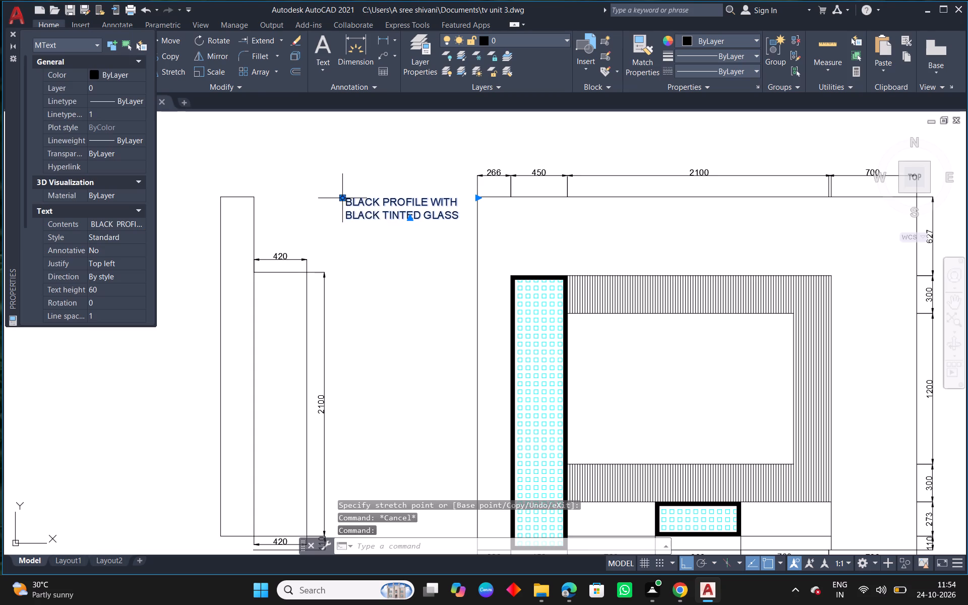
click(345, 199)
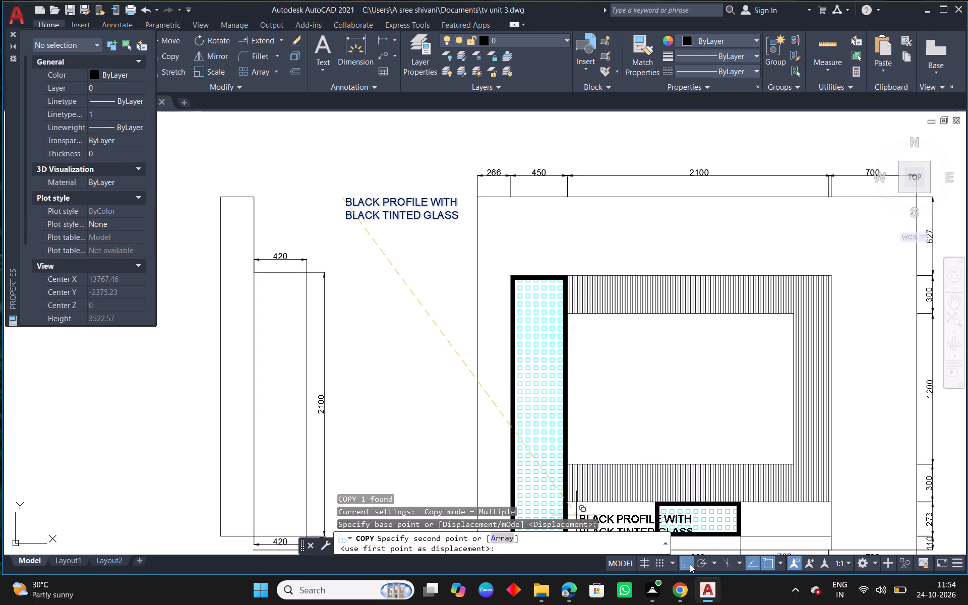
click(690, 564)
scroll(459, 381, down, 1)
middle_drag(558, 429, 429, 226)
scroll(468, 330, up, 2)
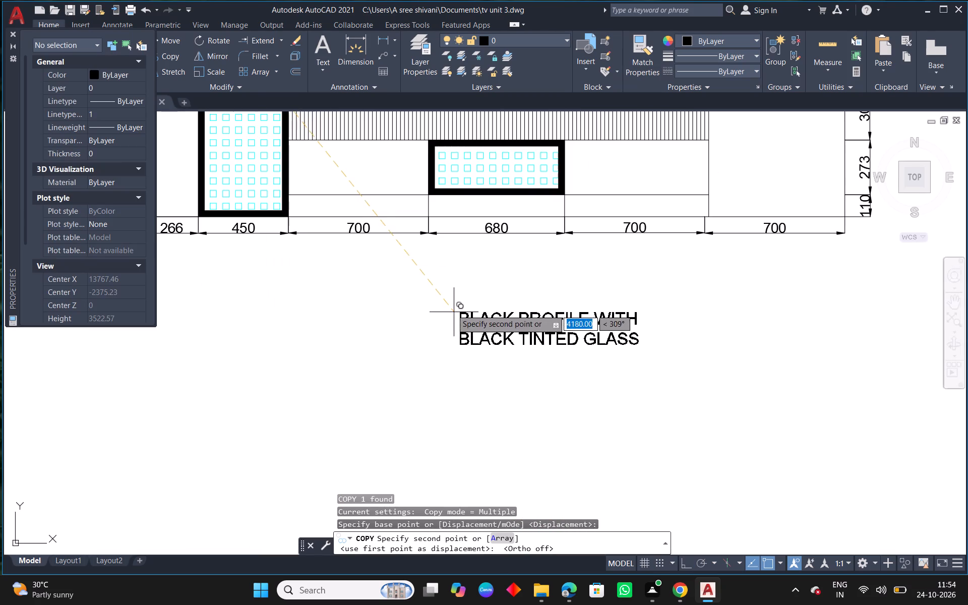
click(415, 257)
Place two more label copies at the same level, one above the original label and one above the front elevation.
scroll(379, 330, down, 3)
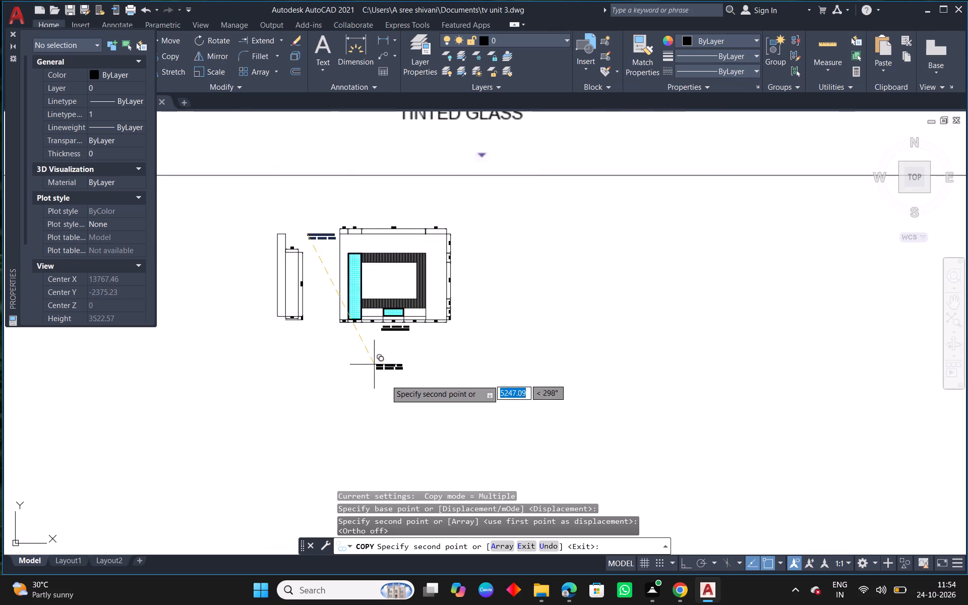
scroll(387, 381, down, 3)
middle_drag(390, 313, 419, 379)
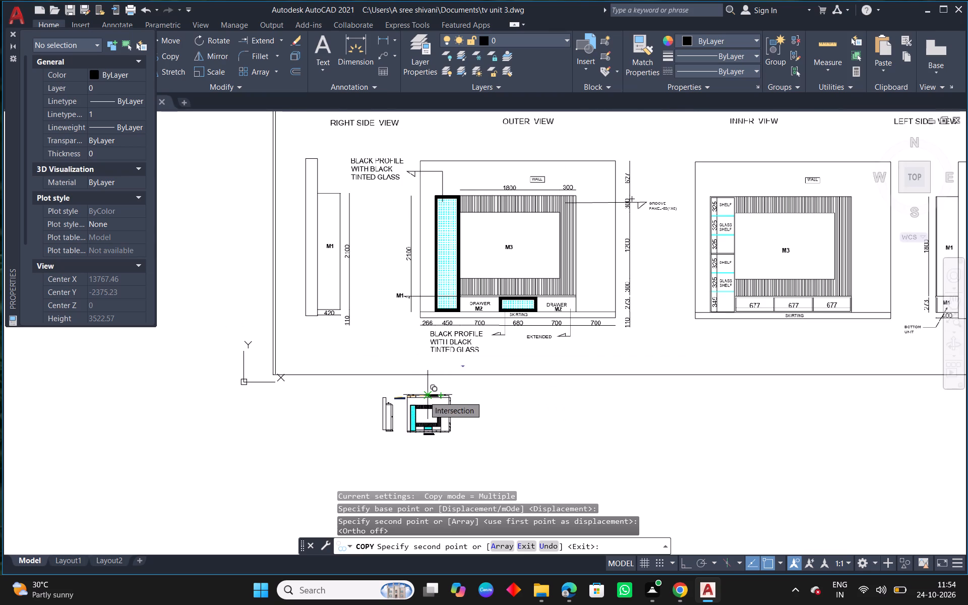
middle_drag(424, 386, 427, 430)
scroll(397, 446, up, 4)
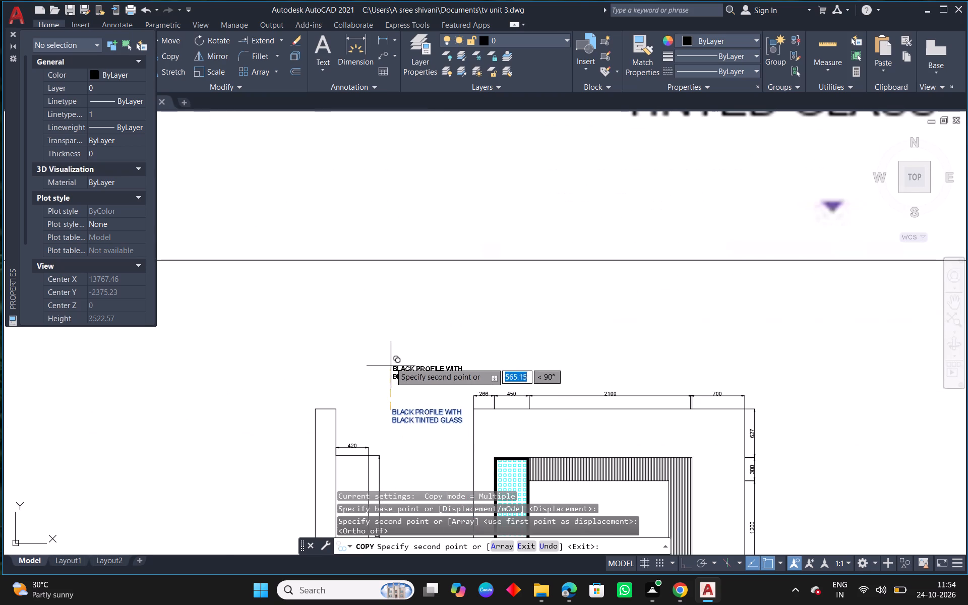
click(389, 350)
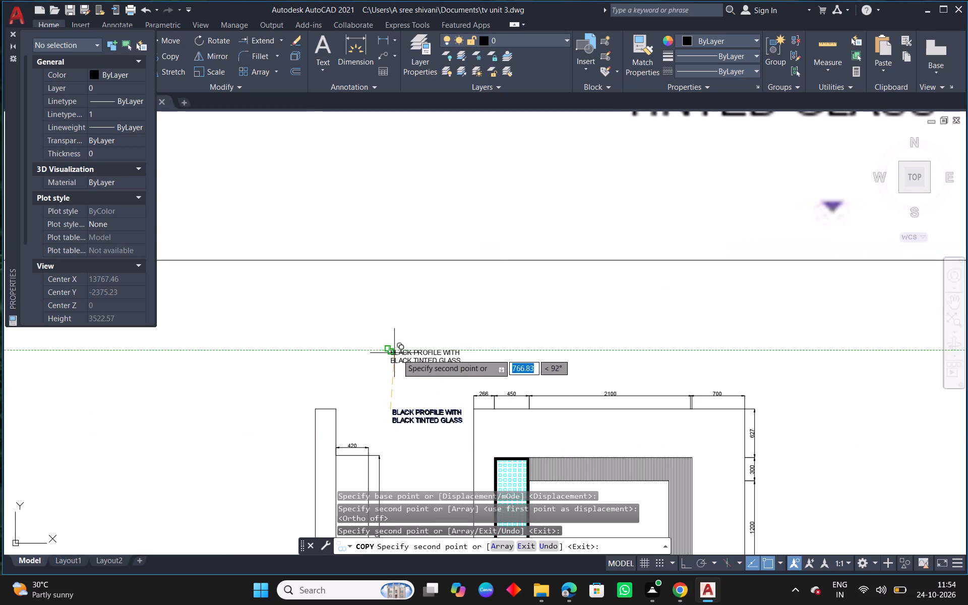
click(575, 349)
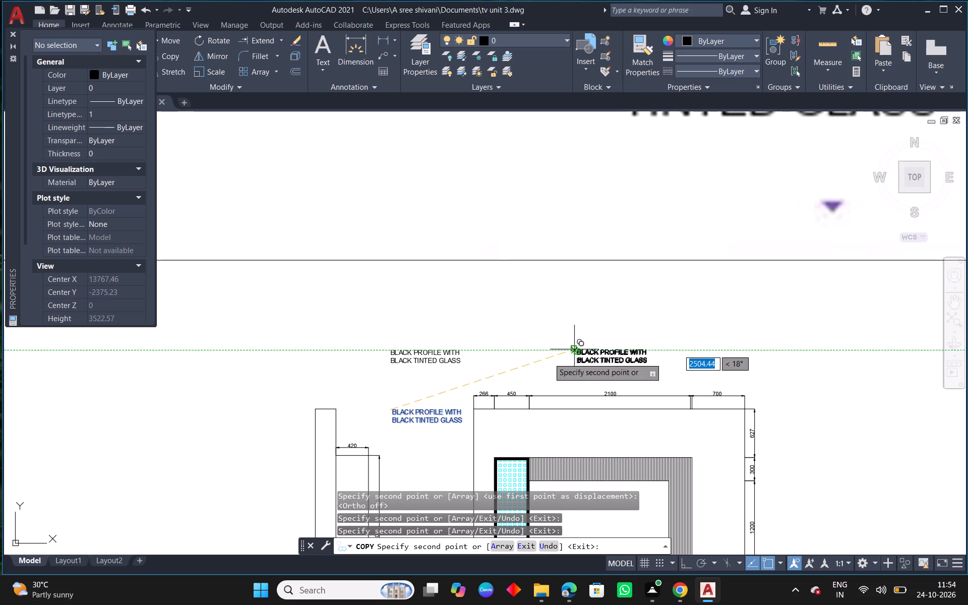
Place label copies on the drawer fronts at both sides of the bottom glass unit and finish copying.
scroll(396, 376, down, 4)
middle_drag(590, 395, 564, 344)
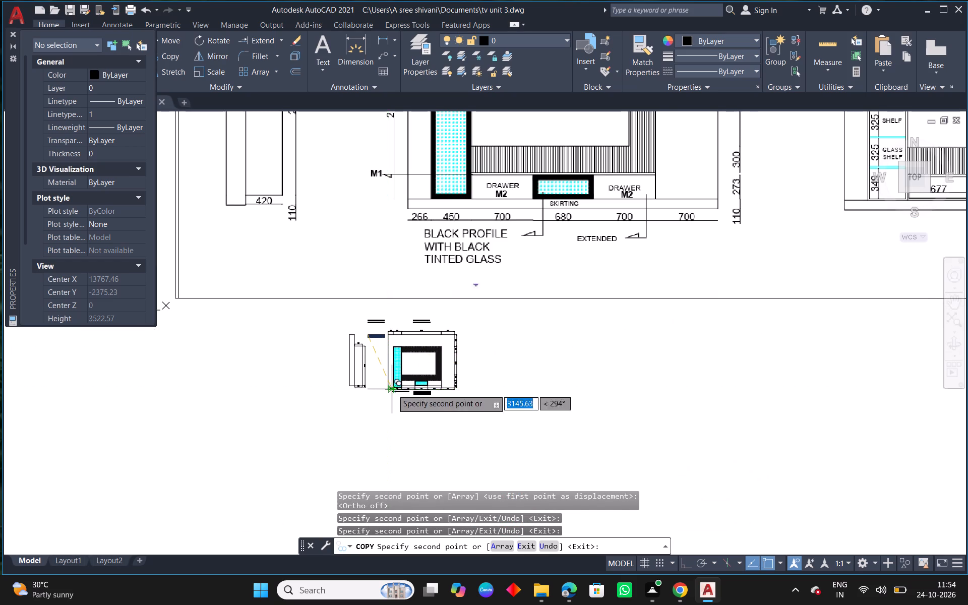
scroll(409, 386, up, 6)
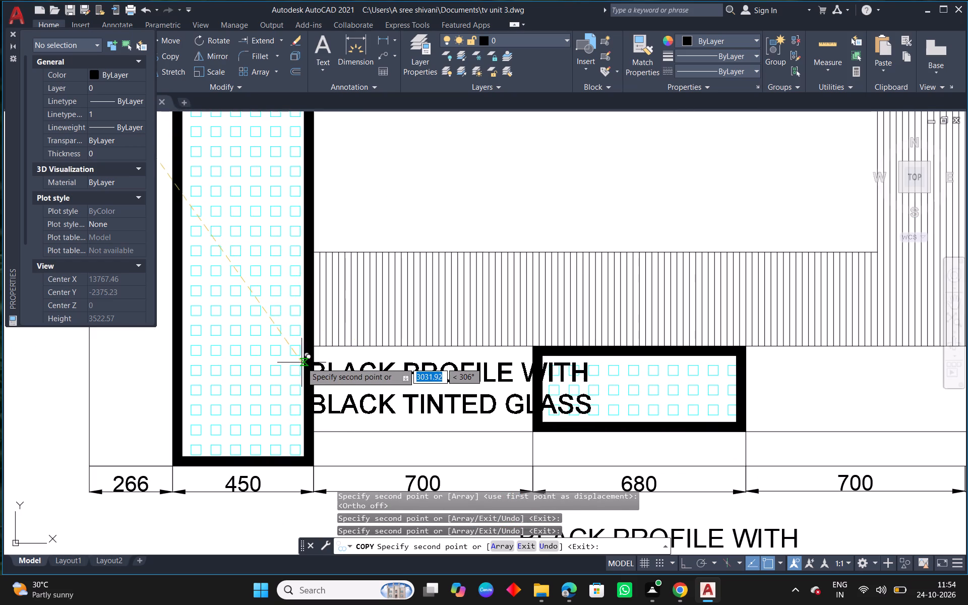
click(311, 363)
middle_drag(611, 416, 324, 395)
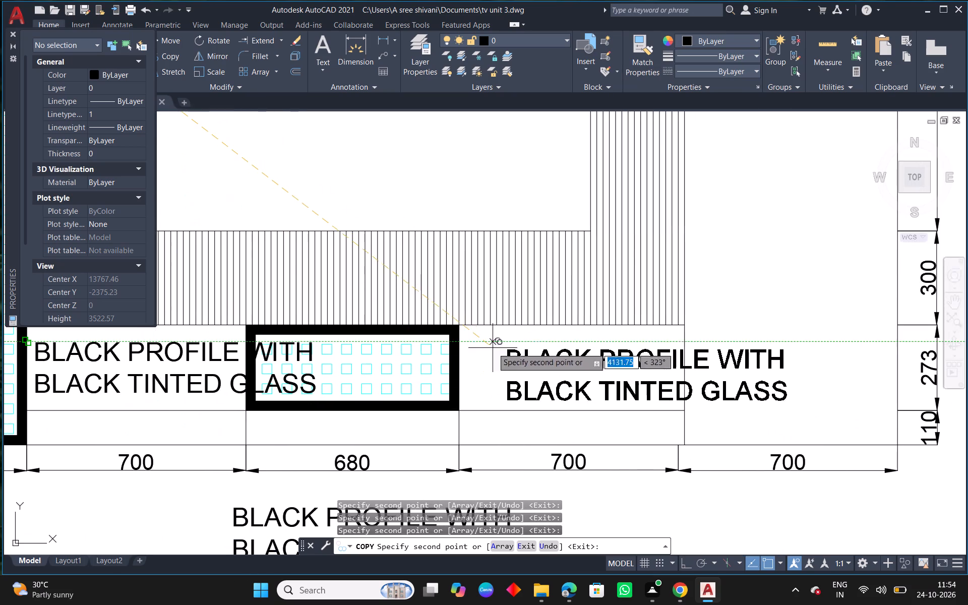
click(476, 342)
right_click(476, 342)
click(541, 352)
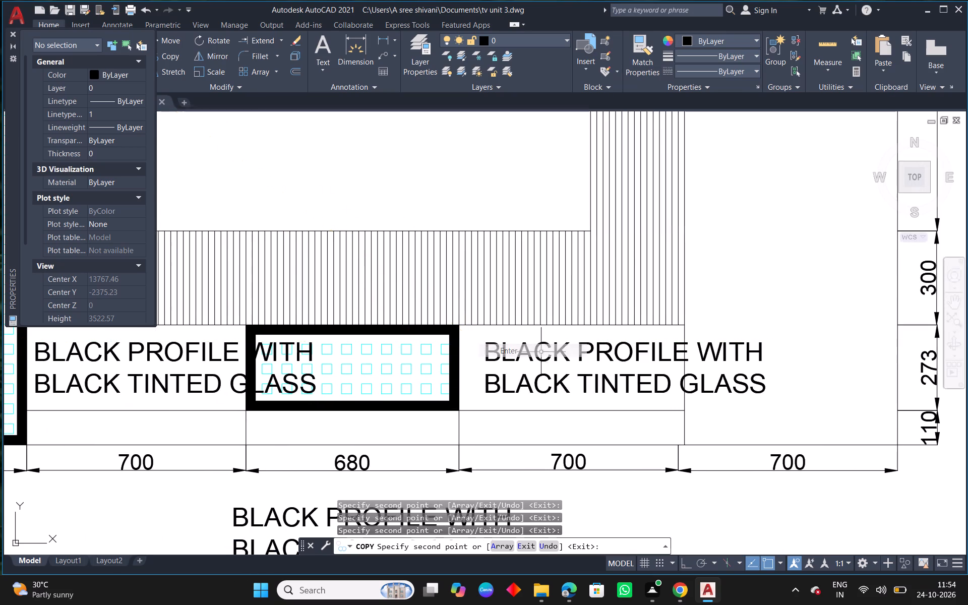
Replace the text of the label copy on the left drawer front with DRAWER.
scroll(523, 389, down, 3)
middle_drag(463, 404, 532, 403)
scroll(532, 403, down, 1)
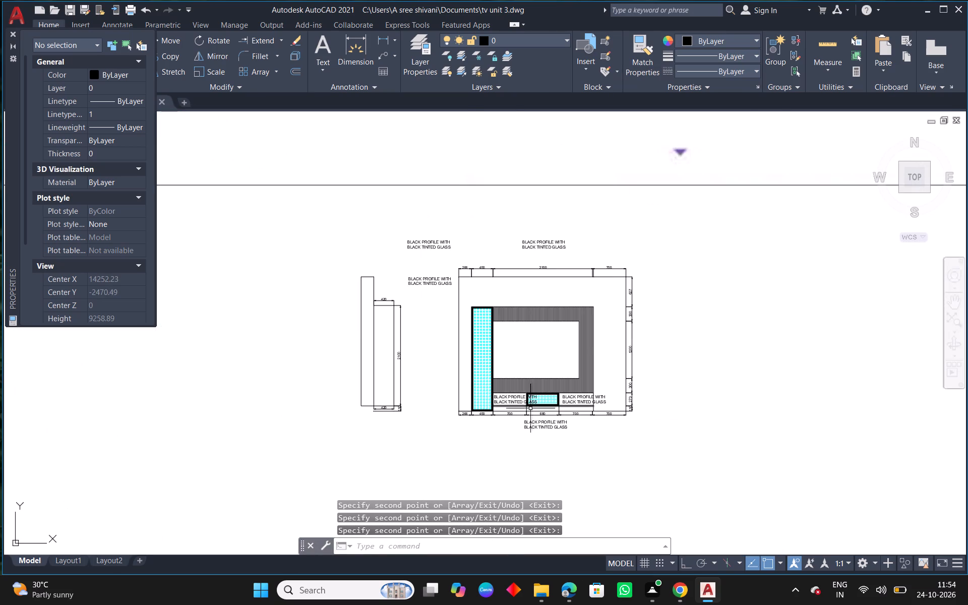
scroll(528, 411, down, 2)
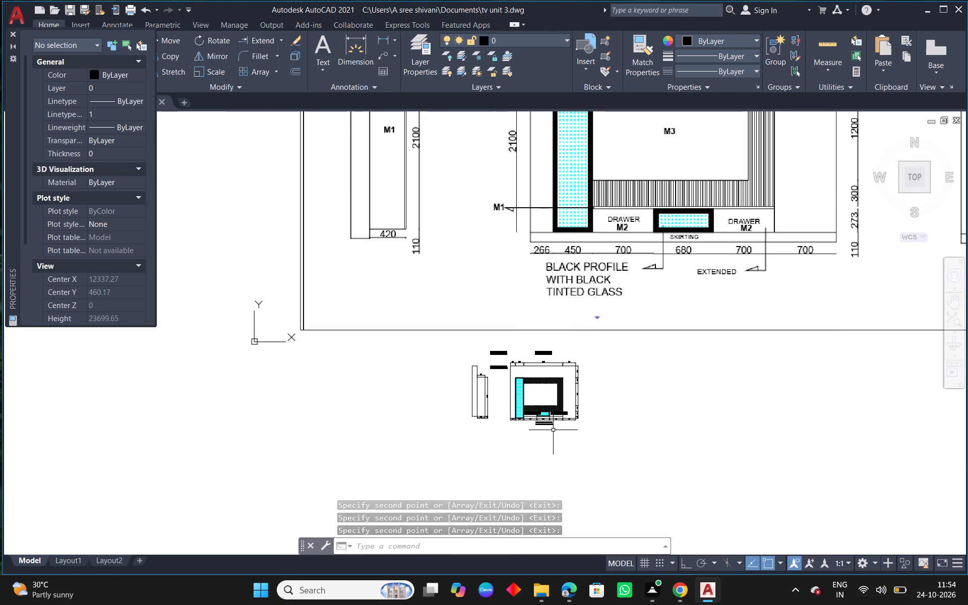
key(e)
key(d)
key(space)
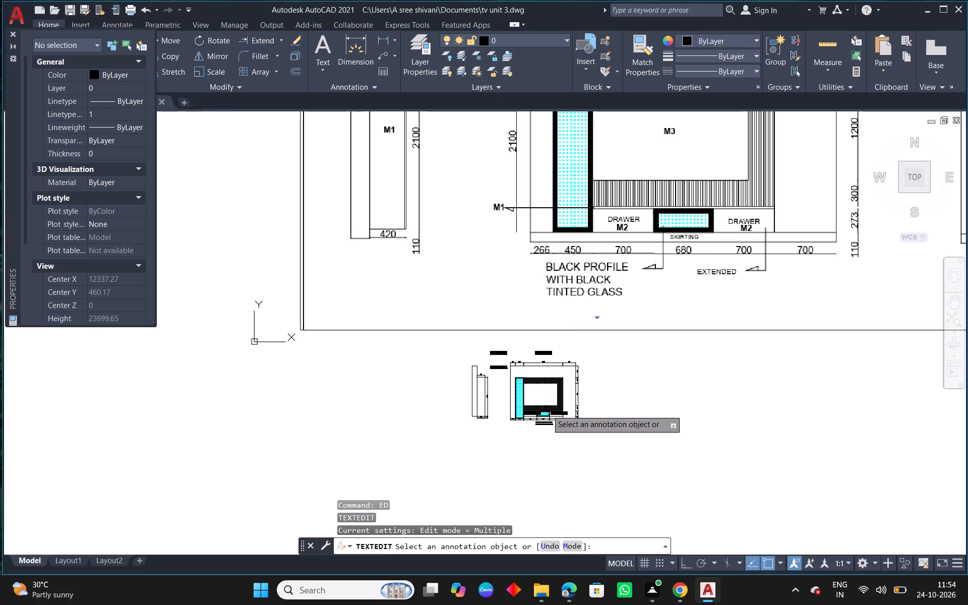
scroll(547, 411, up, 4)
click(462, 422)
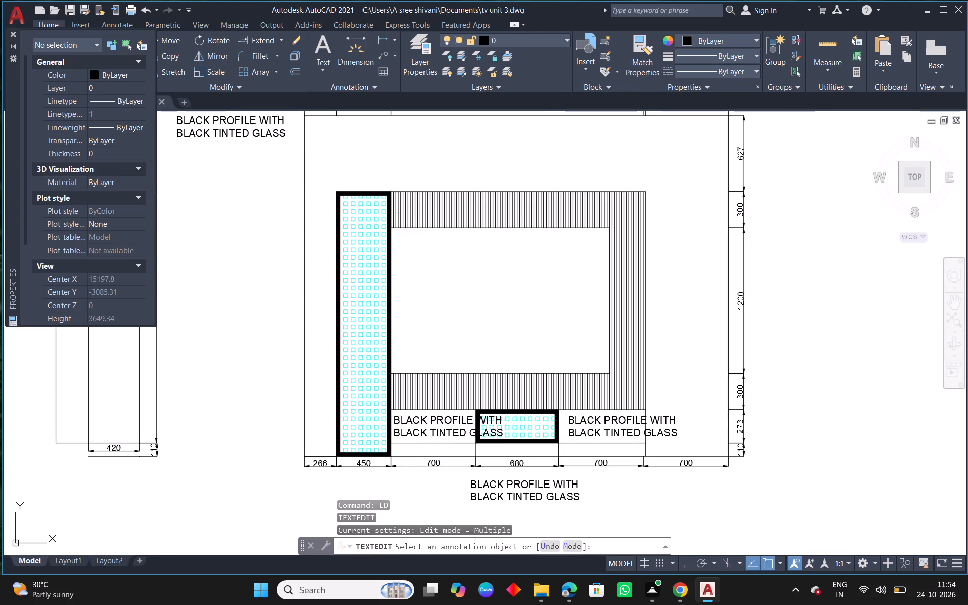
drag(511, 430, 393, 420)
key(BackSpace)
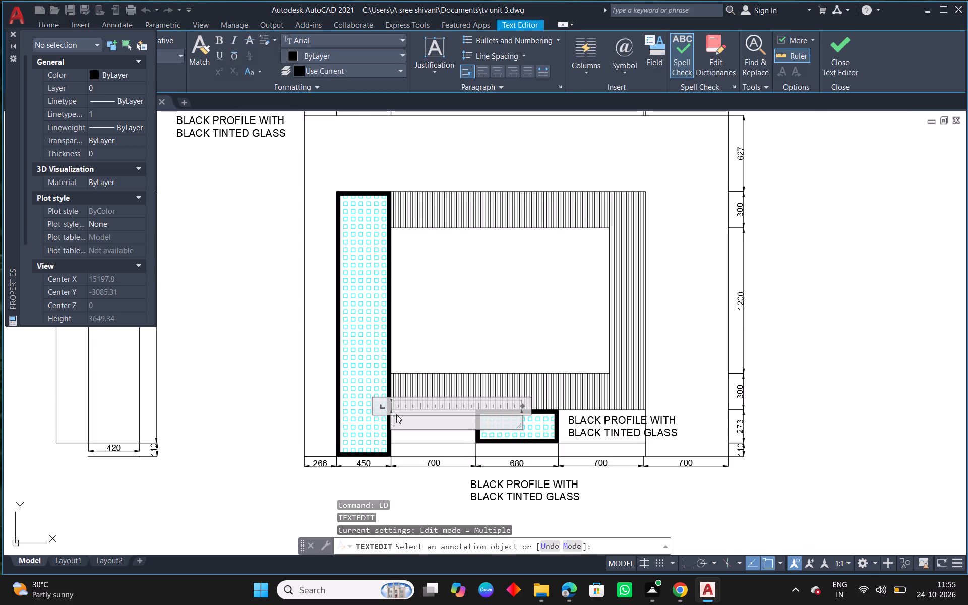
text(DRAW)
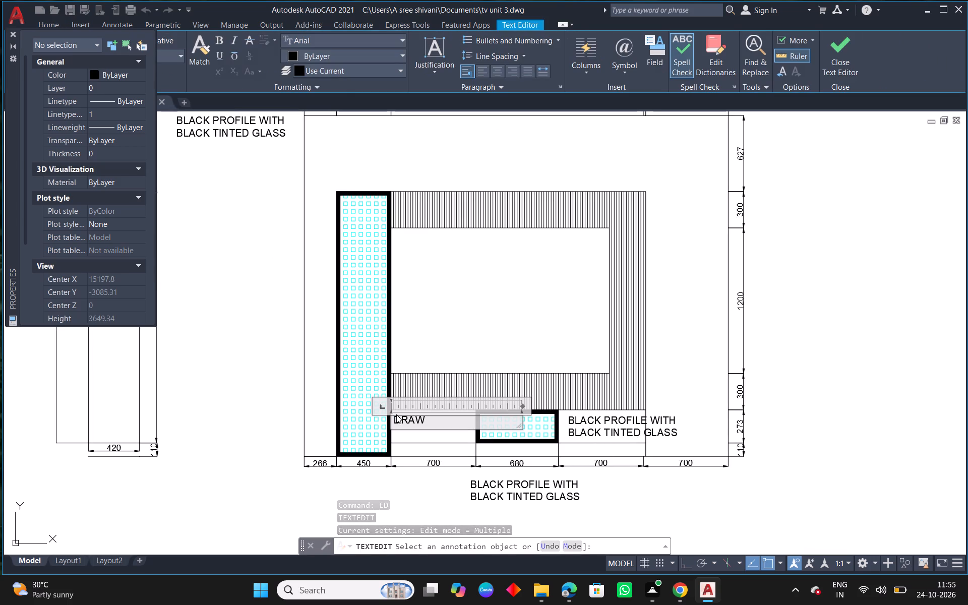
text(ER)
Add a second line M2 under DRAWER, indented by four spaces, and finish the text editing.
scroll(590, 480, down, 2)
scroll(715, 415, down, 2)
middle_drag(742, 428, 705, 423)
scroll(607, 443, up, 3)
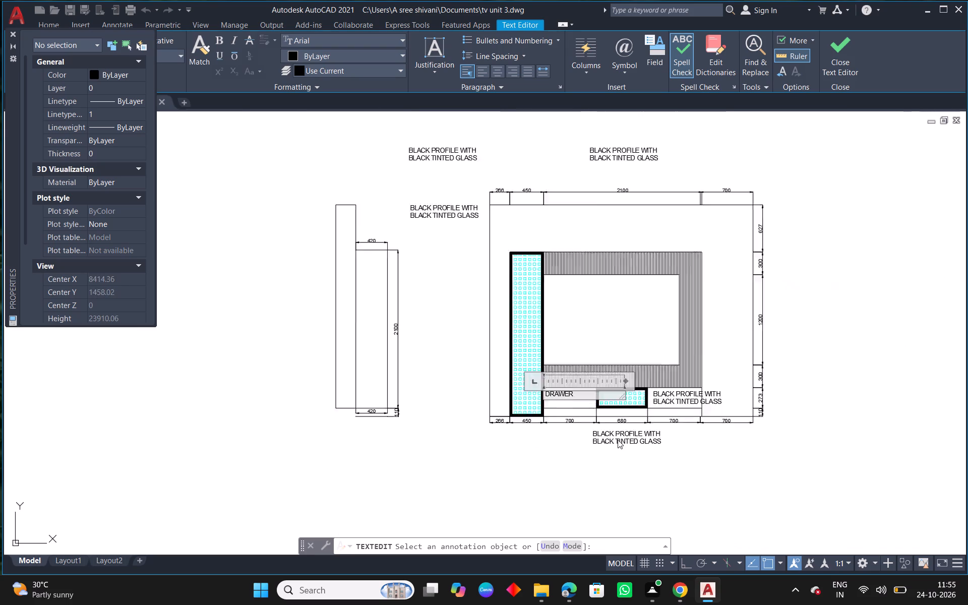
scroll(618, 440, up, 1)
scroll(564, 373, up, 1)
key(Return)
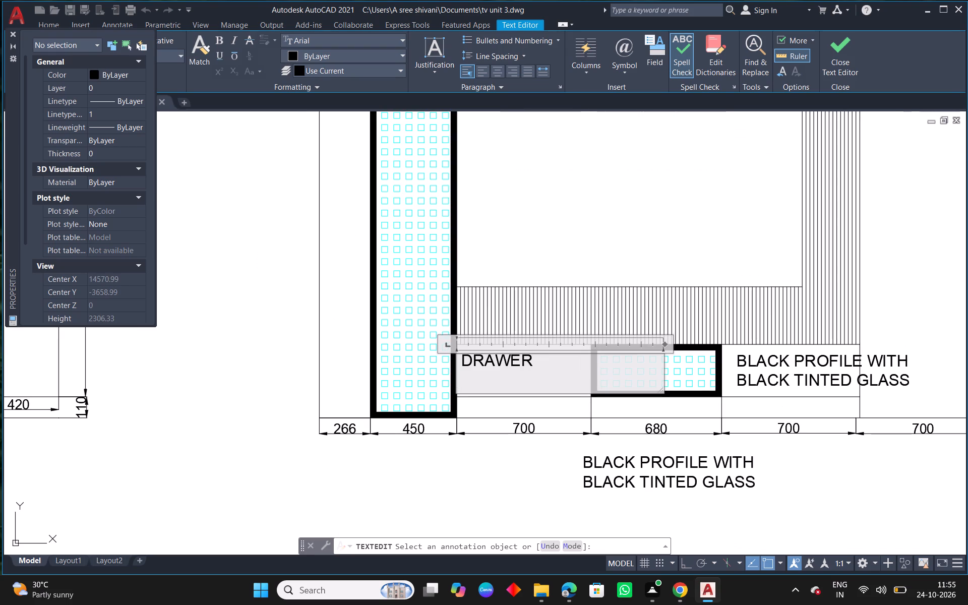
key(space)
key(space)
text(M2)
click(468, 380)
key(space)
key(space)
click(520, 475)
right_click(520, 475)
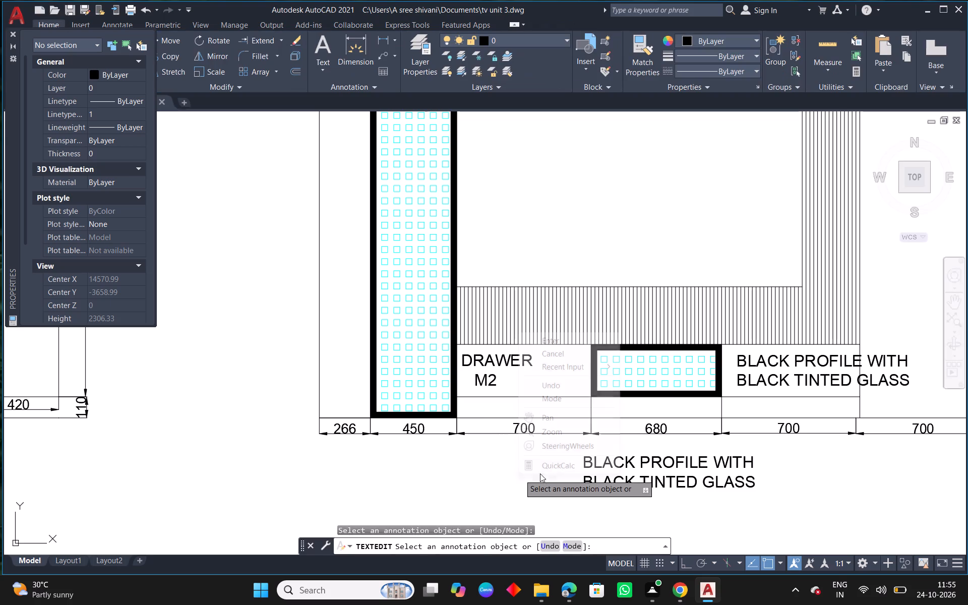
click(550, 345)
Move the DRAWER M2 label to the middle of the left drawer front and deselect it.
scroll(485, 369, up, 2)
click(496, 349)
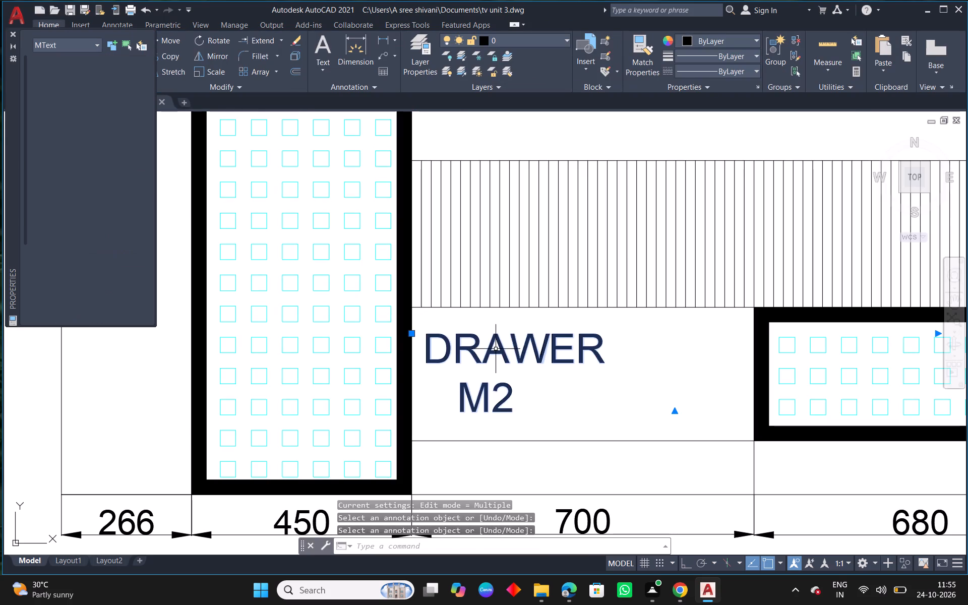
click(411, 336)
click(468, 341)
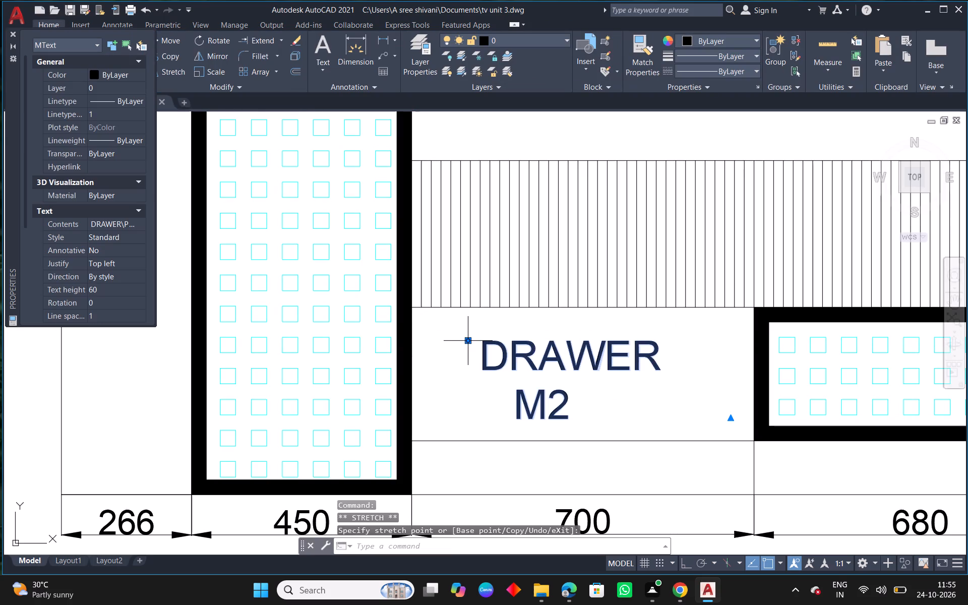
key(Escape)
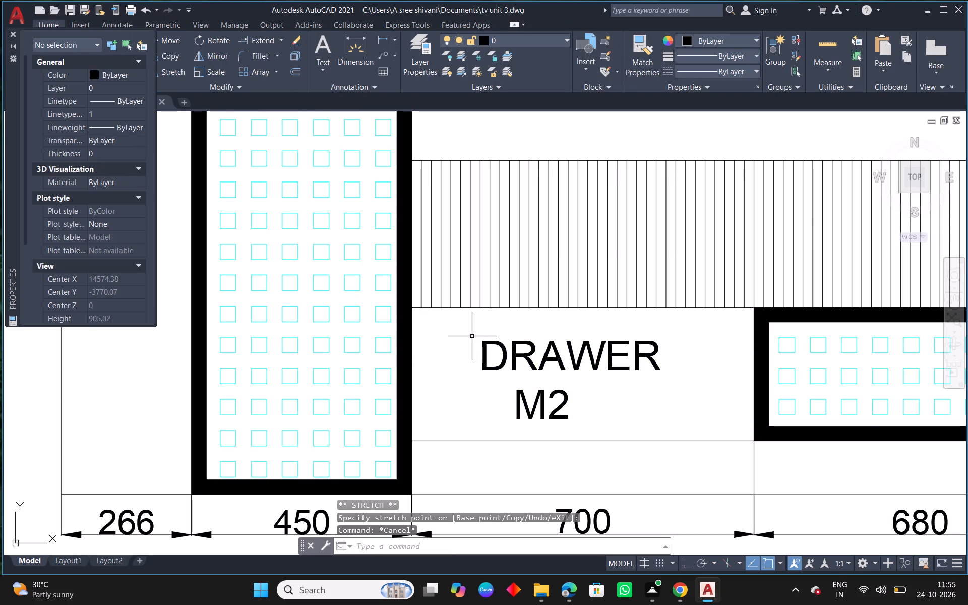
scroll(495, 362, down, 2)
middle_drag(709, 423, 422, 386)
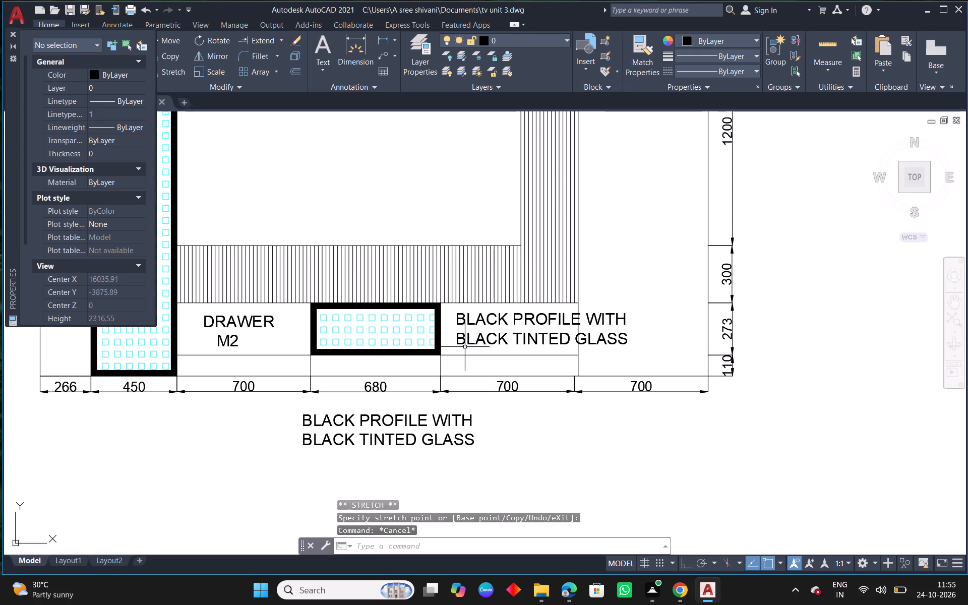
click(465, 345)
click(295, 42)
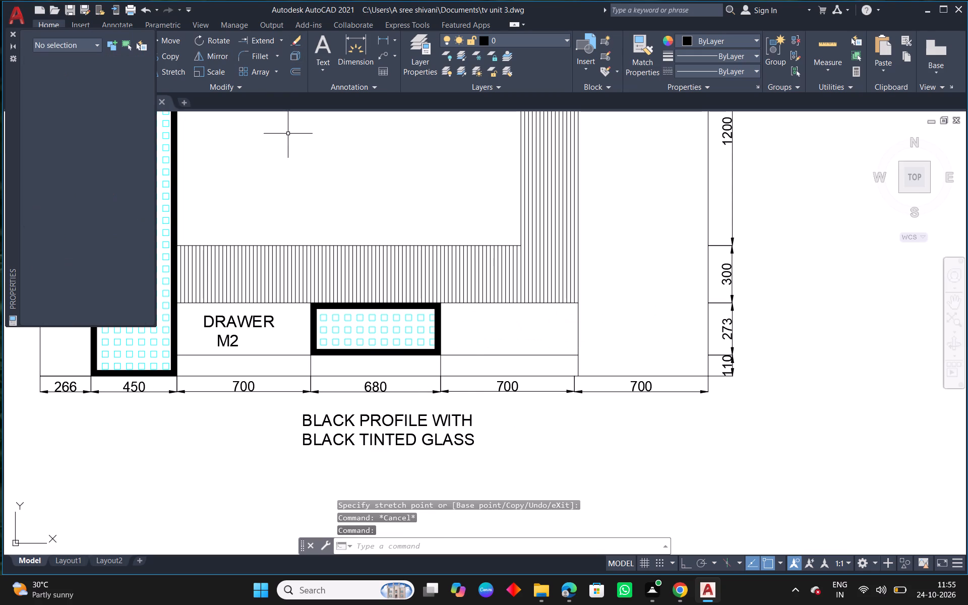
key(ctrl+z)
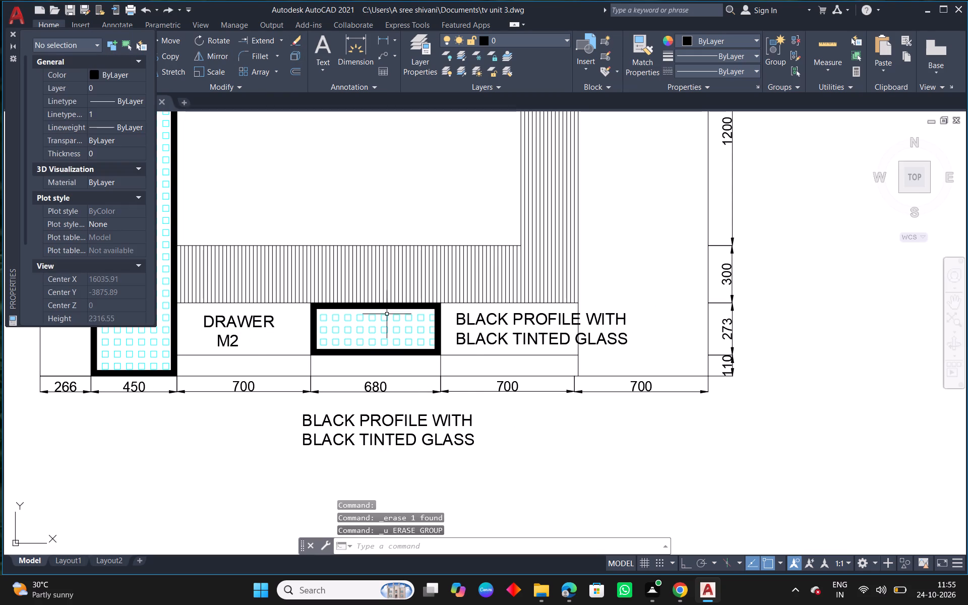
Replace the text of the label copy on the right drawer front with DRAWER and a second line M2.
text(ED)
key(space)
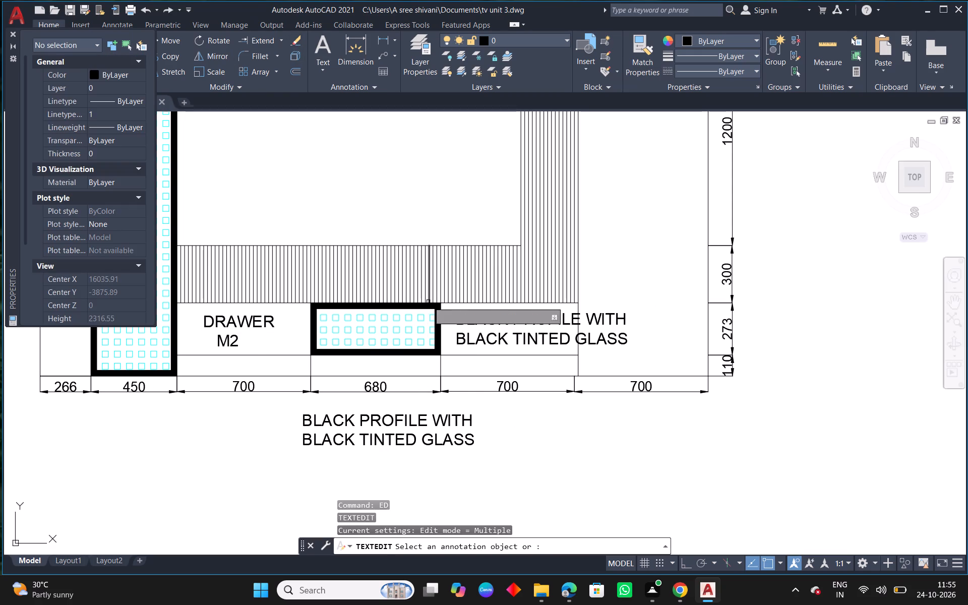
click(495, 319)
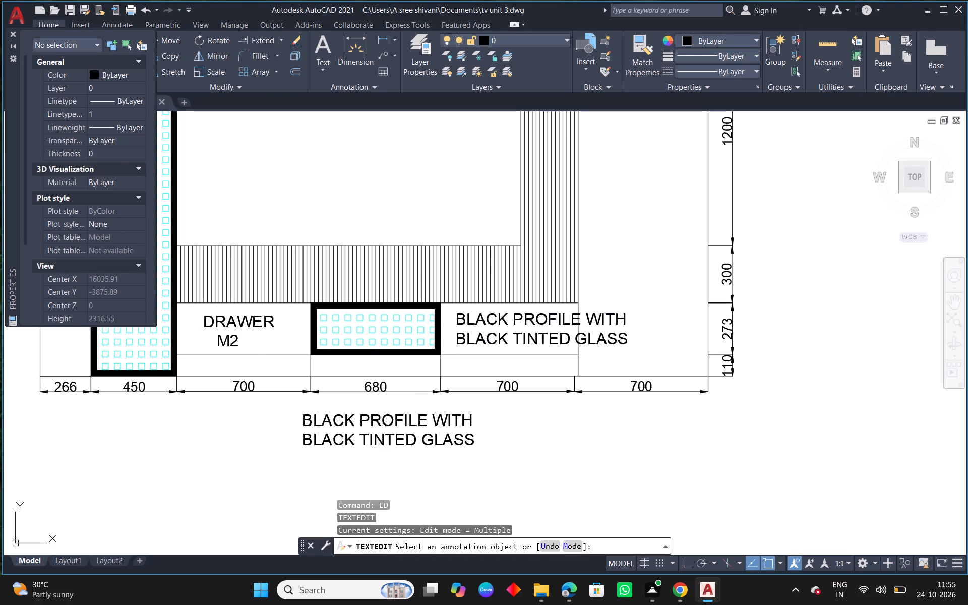
drag(636, 334, 455, 329)
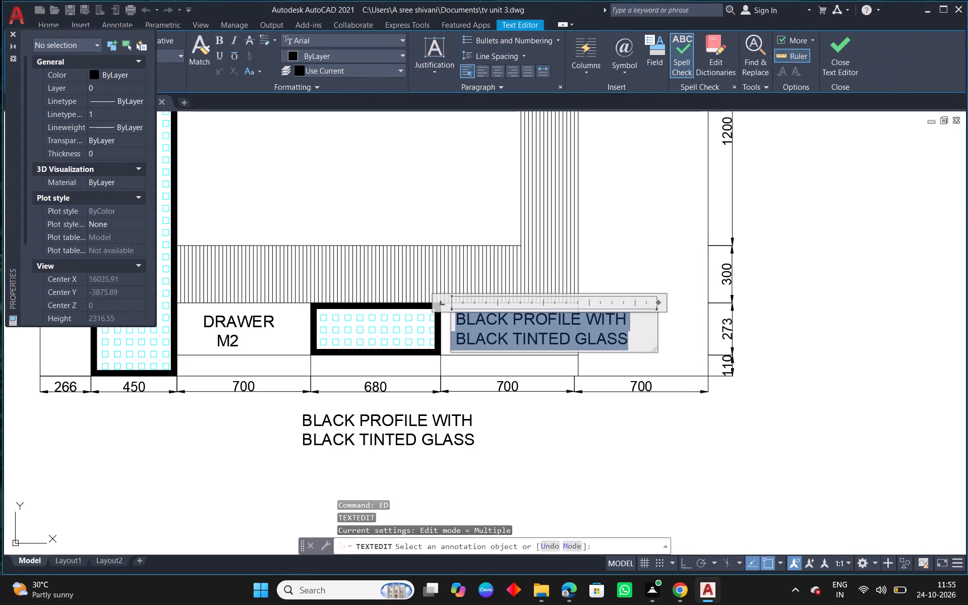
key(BackSpace)
text(DR)
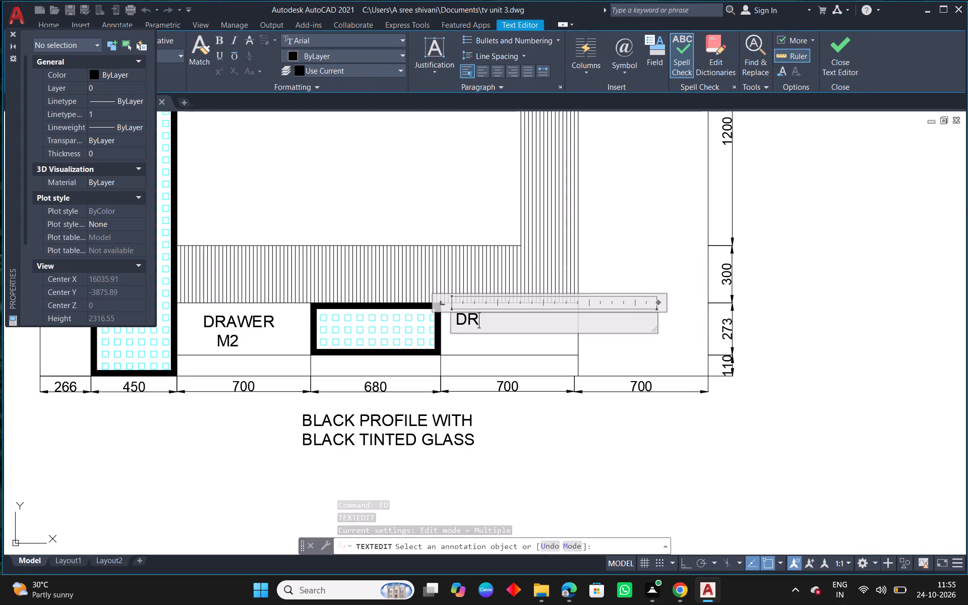
text(AWER)
key(space)
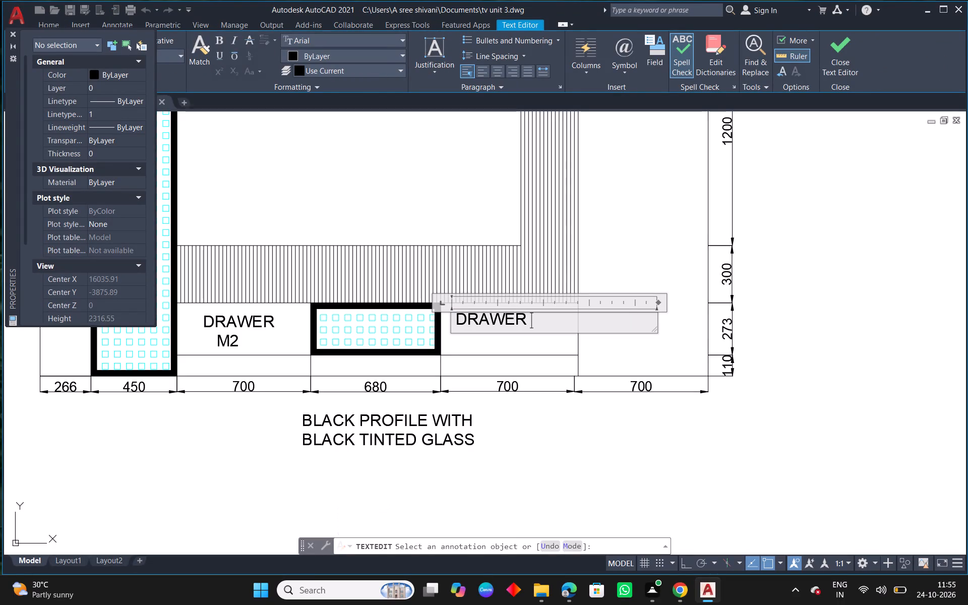
key(Return)
text(M2)
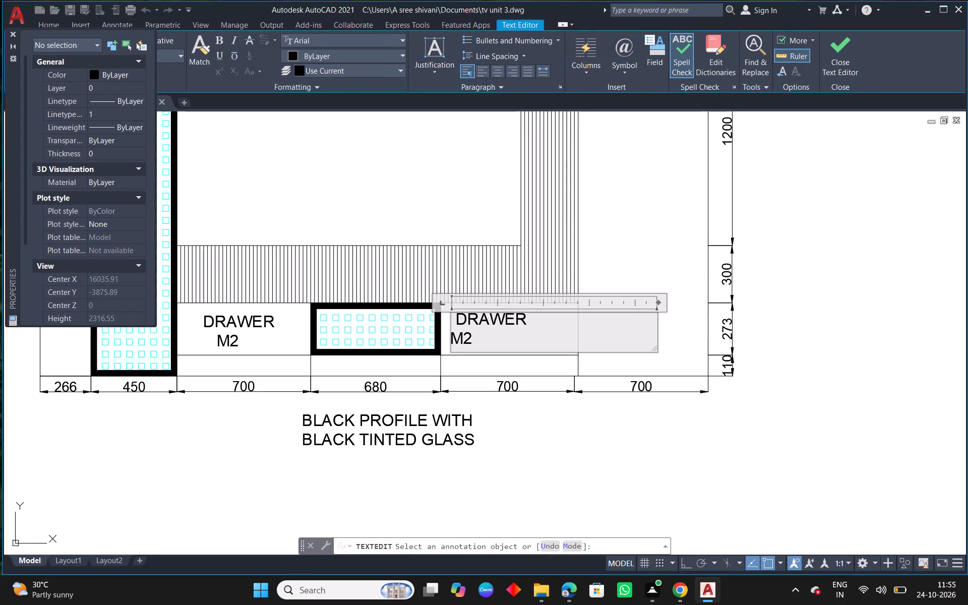
Indent the M2 line under the right DRAWER text by six spaces and finish the text editing.
click(453, 338)
key(space)
key(space)
key(space)
key(space)
key(space)
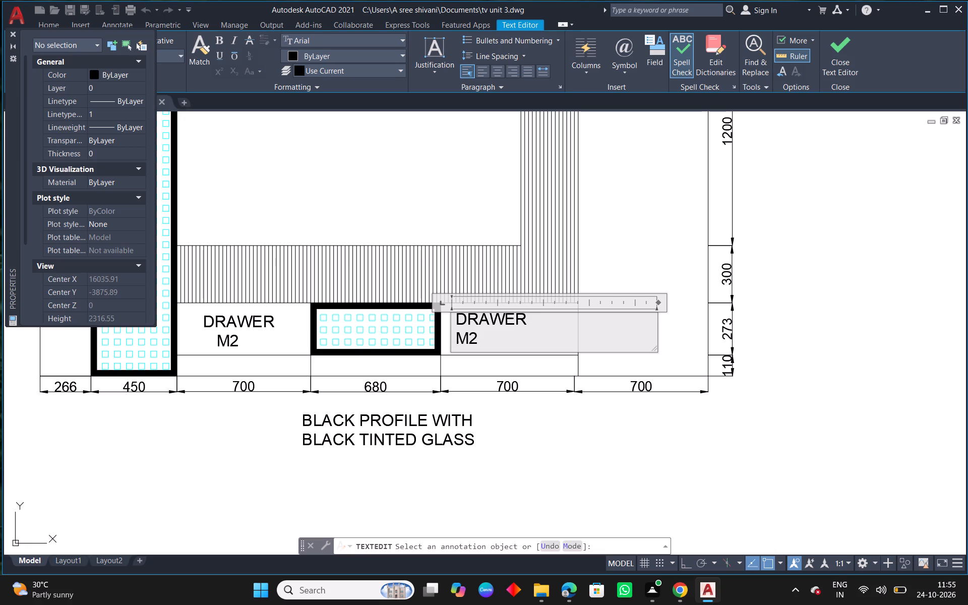
key(space)
click(598, 475)
key(Escape)
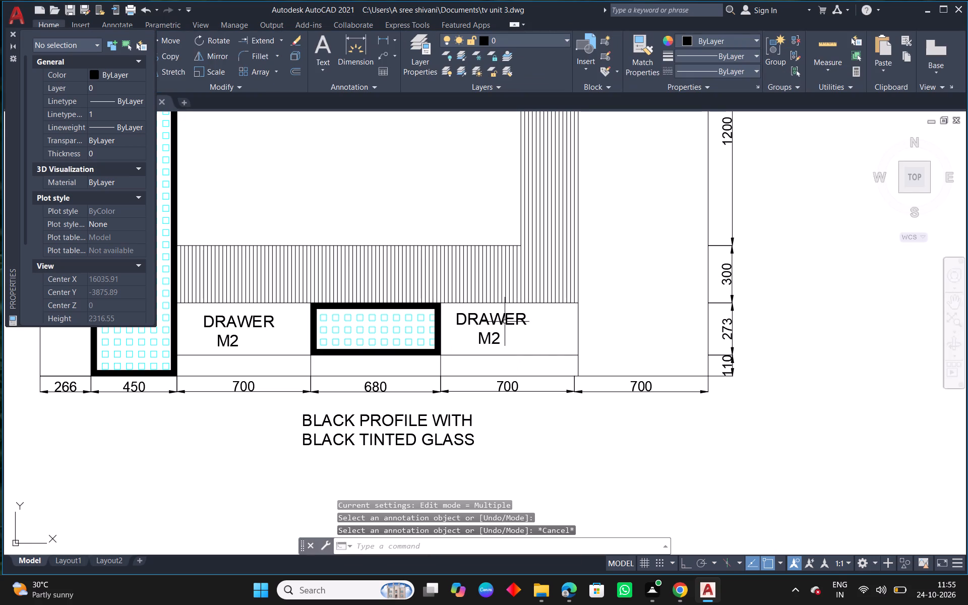
Move the right DRAWER M2 label to the middle of its drawer front and deselect it.
click(497, 315)
scroll(496, 319, up, 2)
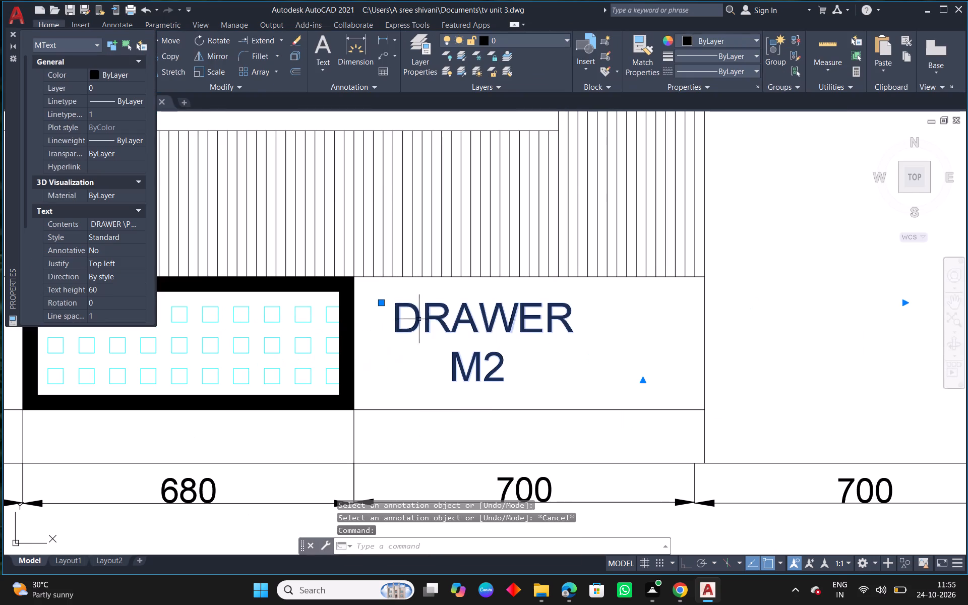
click(381, 304)
click(412, 304)
key(Escape)
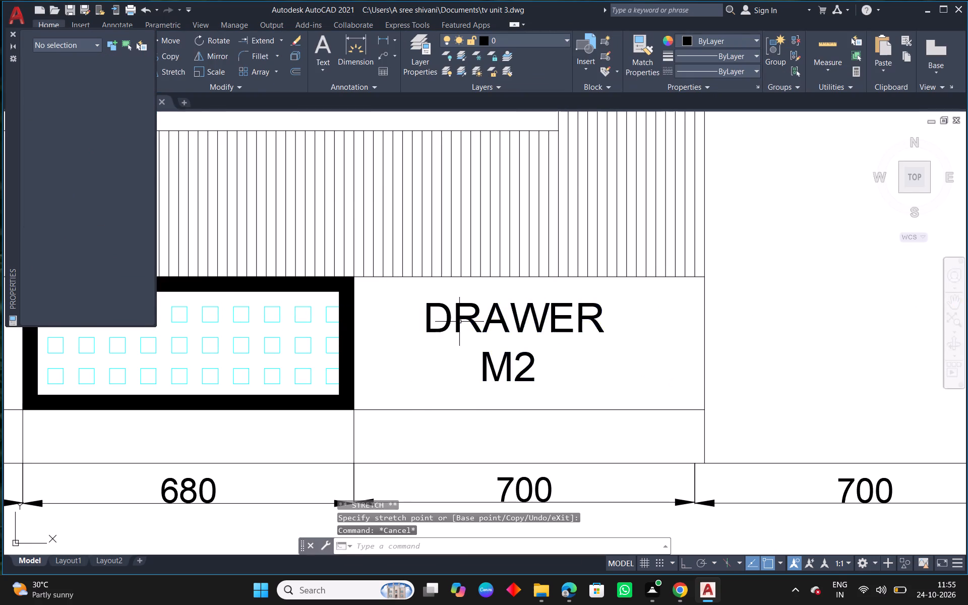
Close the Properties palette and copy the left DRAWER M2 label into the blank central TV panel.
scroll(498, 347, down, 4)
scroll(530, 381, down, 4)
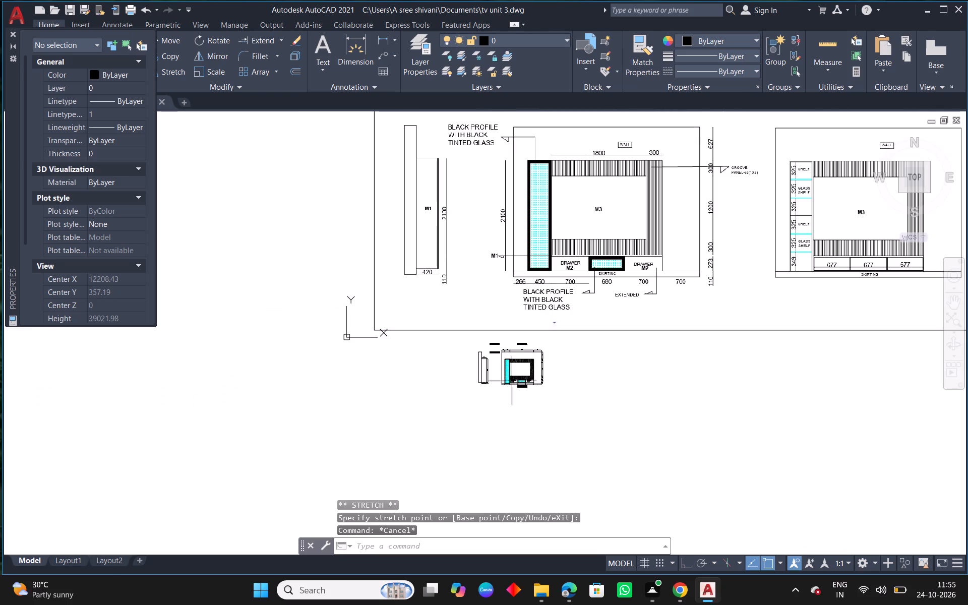
scroll(508, 382, up, 5)
click(527, 382)
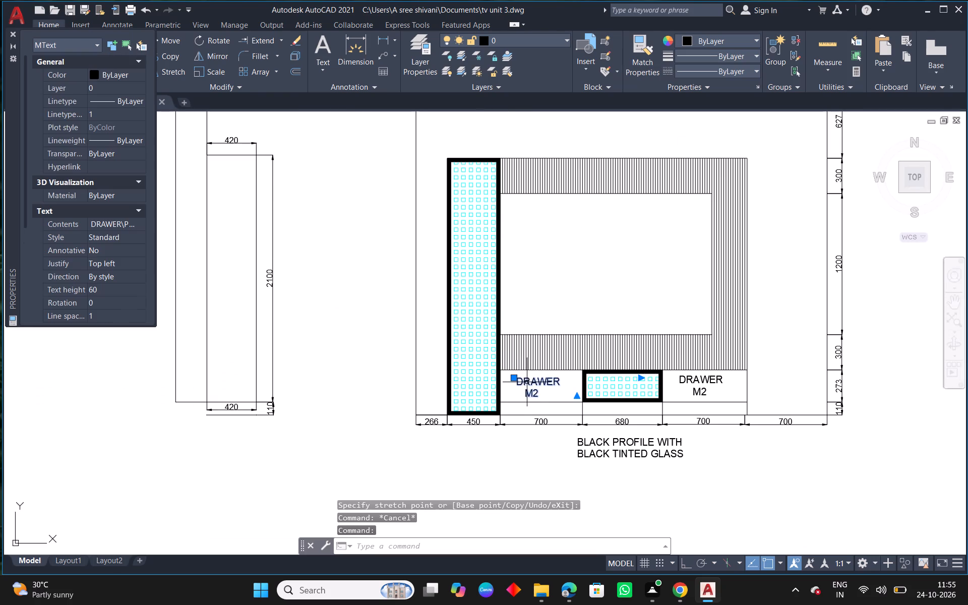
click(13, 32)
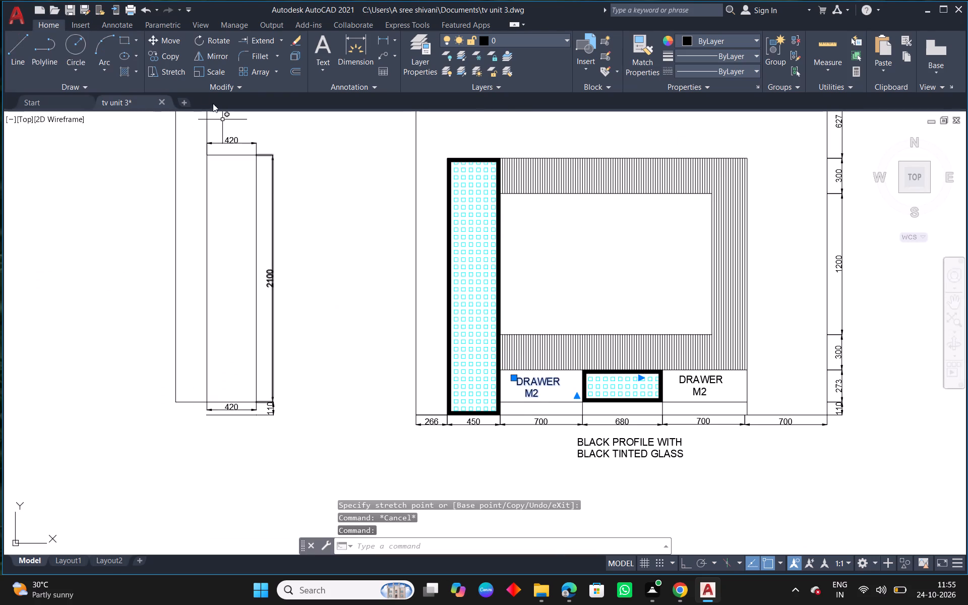
click(170, 56)
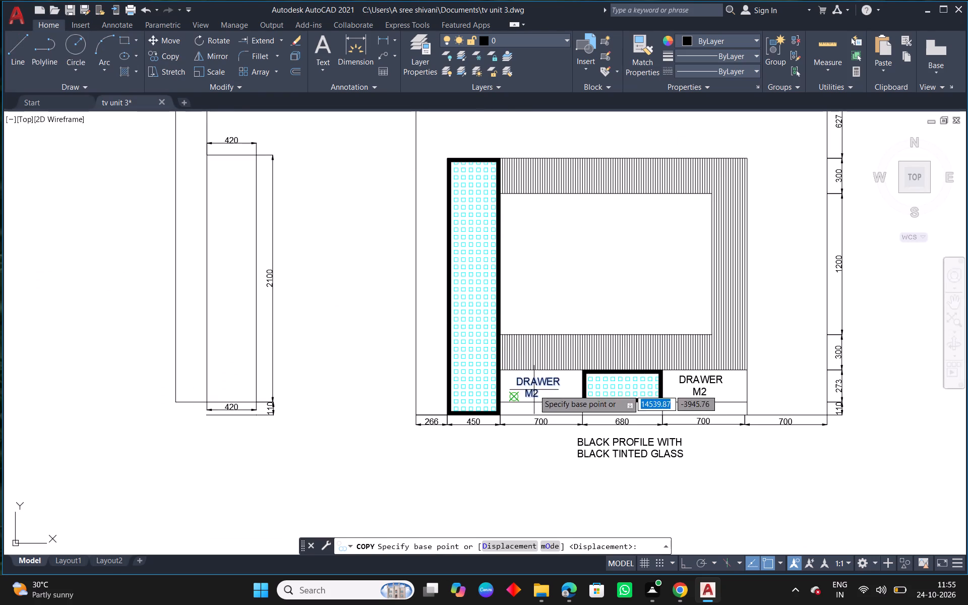
click(534, 390)
scroll(596, 276, up, 2)
click(590, 279)
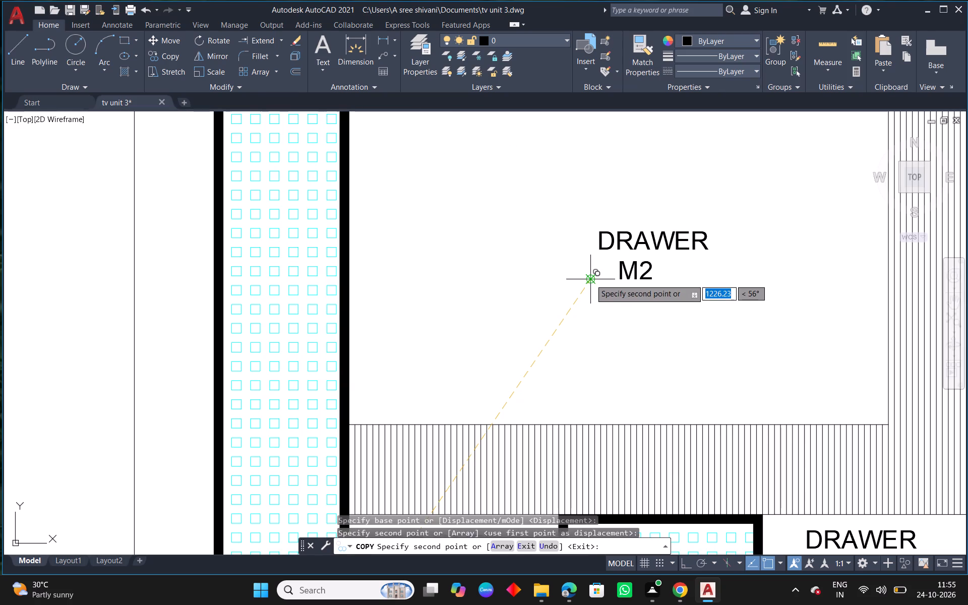
right_click(590, 279)
click(614, 284)
Edit the label copy on the central panel so that its second line reads M3.
right_click(605, 283)
click(647, 300)
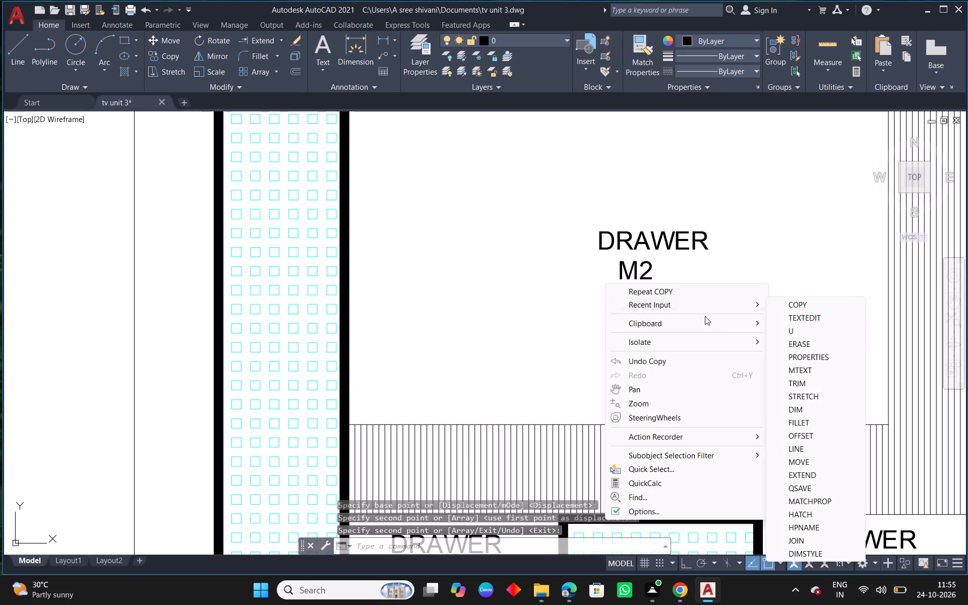
click(789, 322)
click(644, 271)
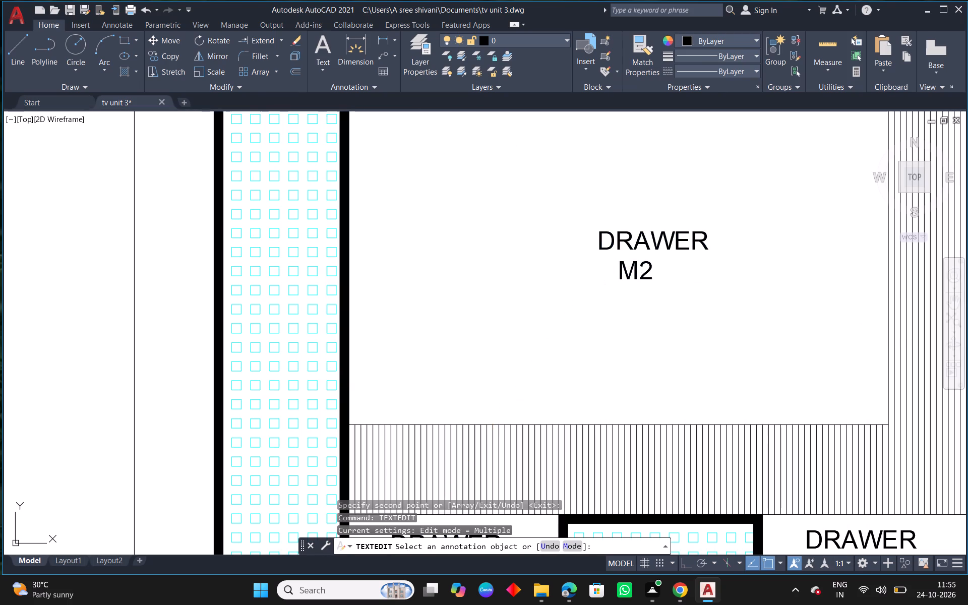
click(644, 269)
click(652, 269)
click(646, 269)
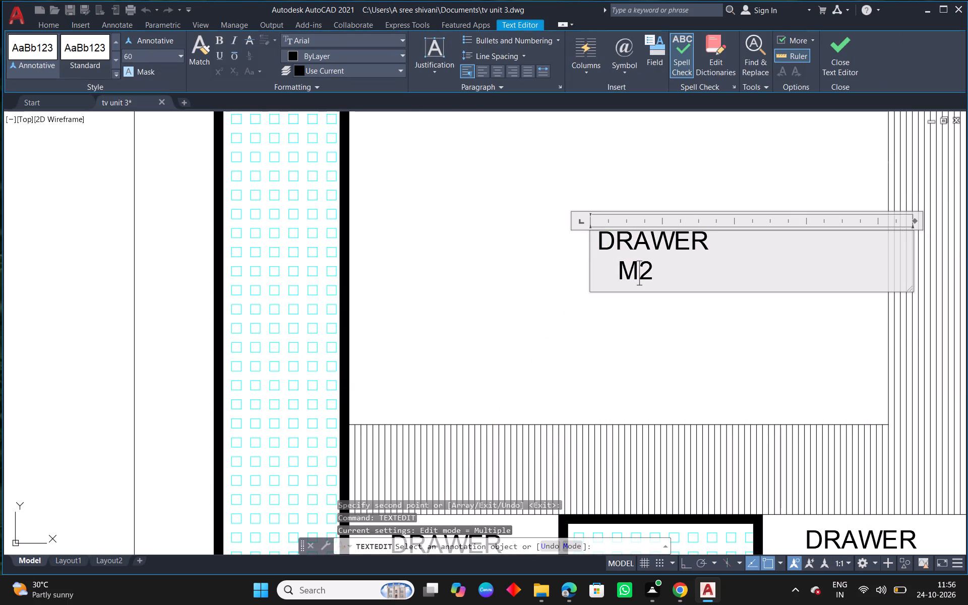
drag(654, 269, 643, 270)
key(BackSpace)
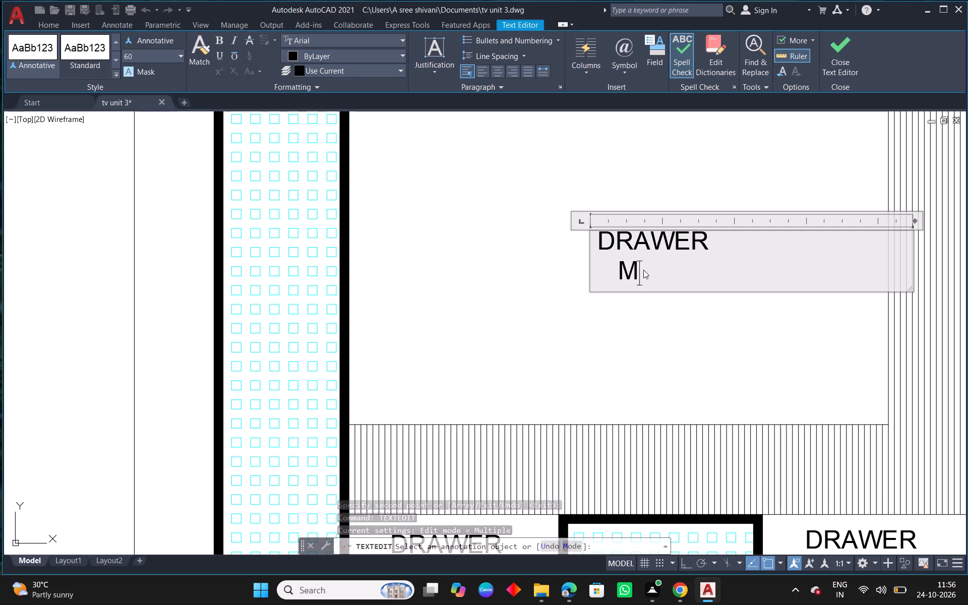
key(3)
Delete the word DRAWER from the central panel label and finish the text editing.
drag(711, 244, 532, 234)
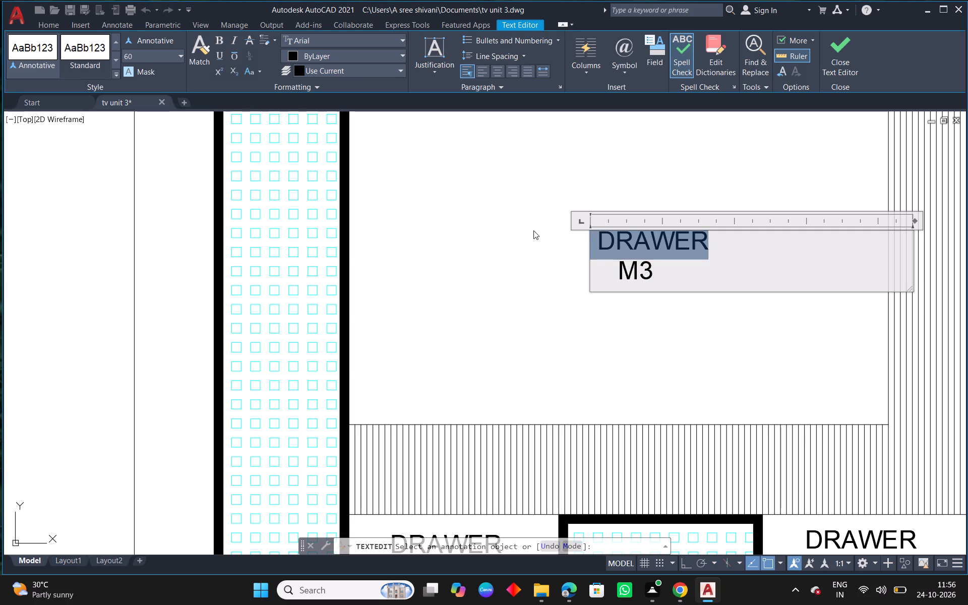
key(BackSpace)
click(534, 245)
right_click(533, 245)
click(568, 263)
Move the M3 label to about the middle of the blank central panel and deselect it.
scroll(626, 296, down, 1)
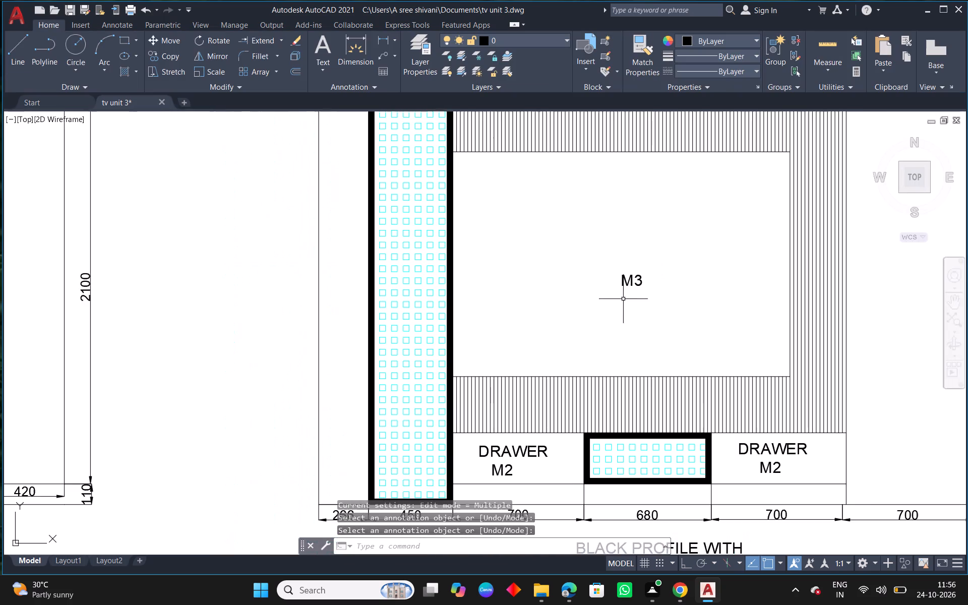
middle_drag(671, 322, 528, 325)
click(487, 284)
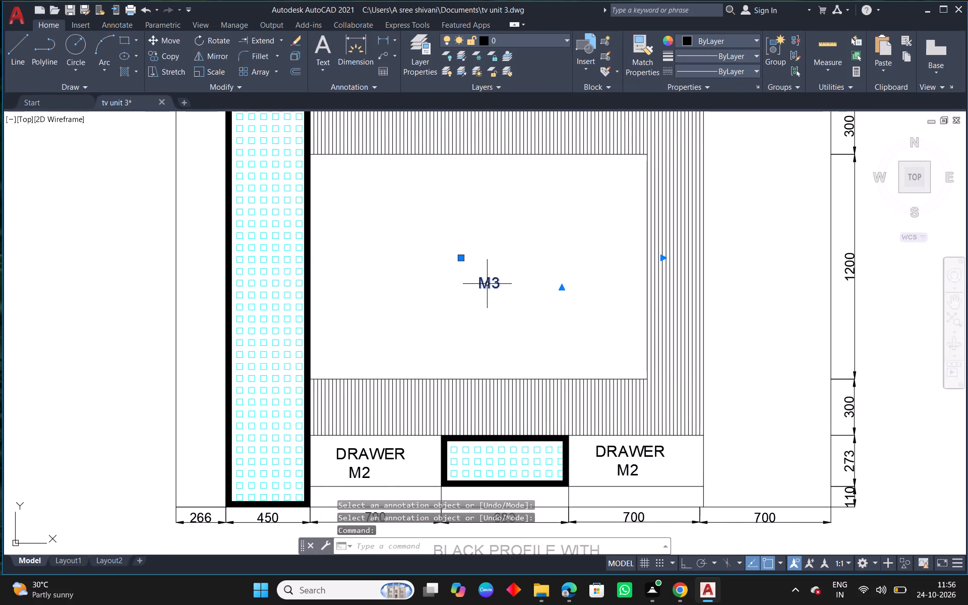
scroll(482, 275, up, 1)
click(446, 248)
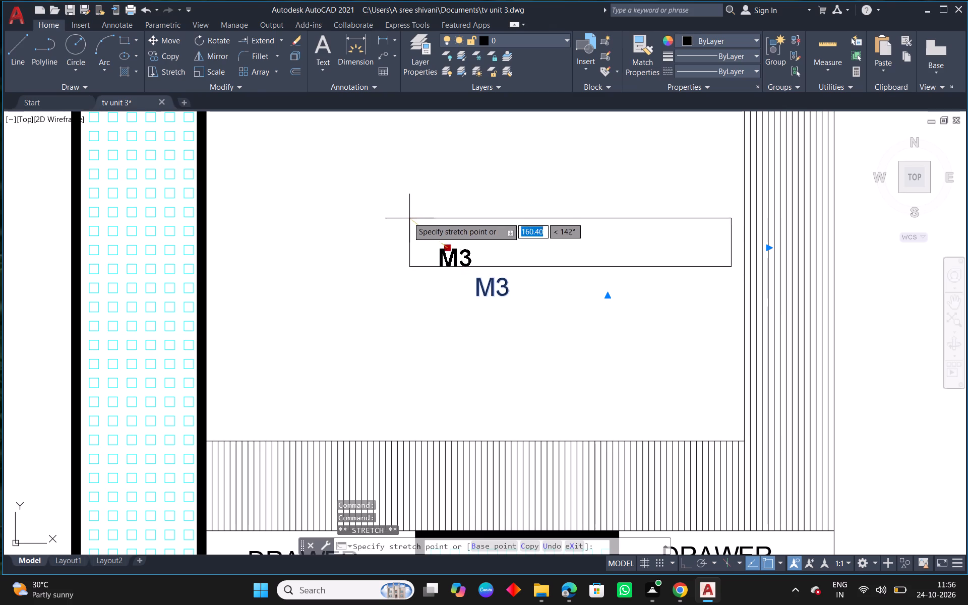
click(408, 217)
scroll(503, 277, down, 3)
key(Escape)
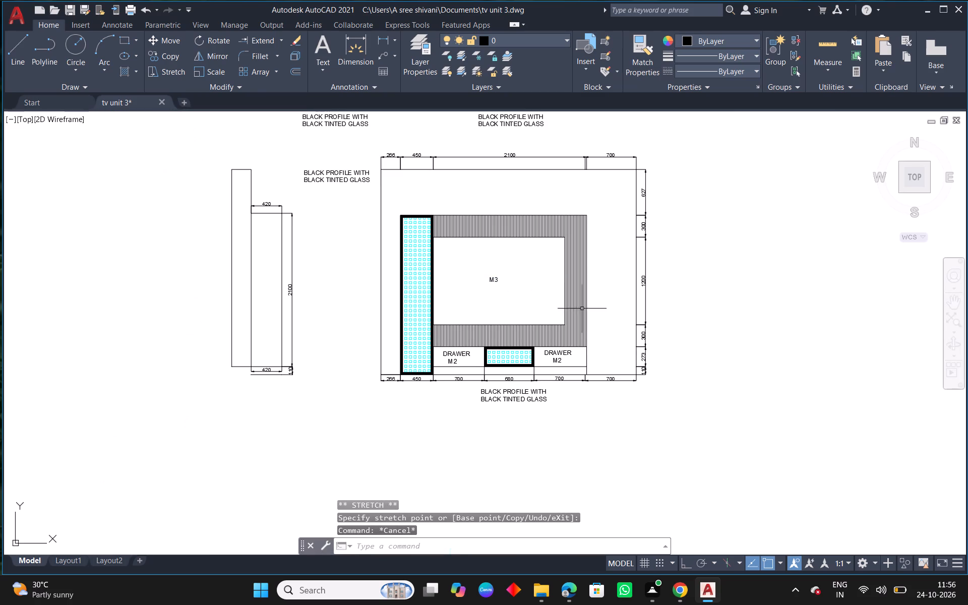
Move the BLACK PROFILE label copy from above the 2100 dimension onto the wall area above the grooved panel.
middle_drag(589, 309, 515, 343)
scroll(515, 344, down, 1)
middle_drag(637, 323, 578, 367)
scroll(575, 371, down, 2)
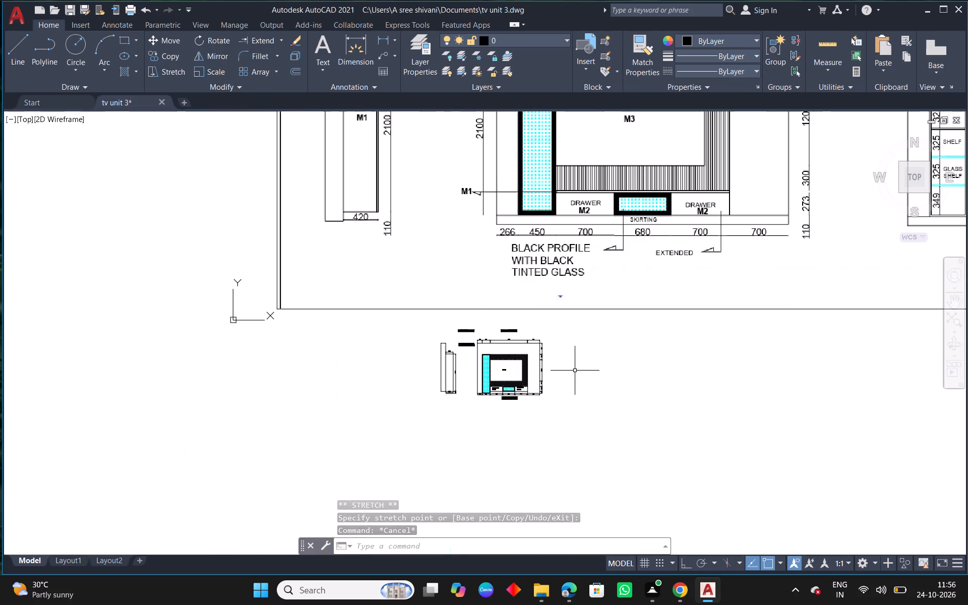
scroll(575, 370, down, 1)
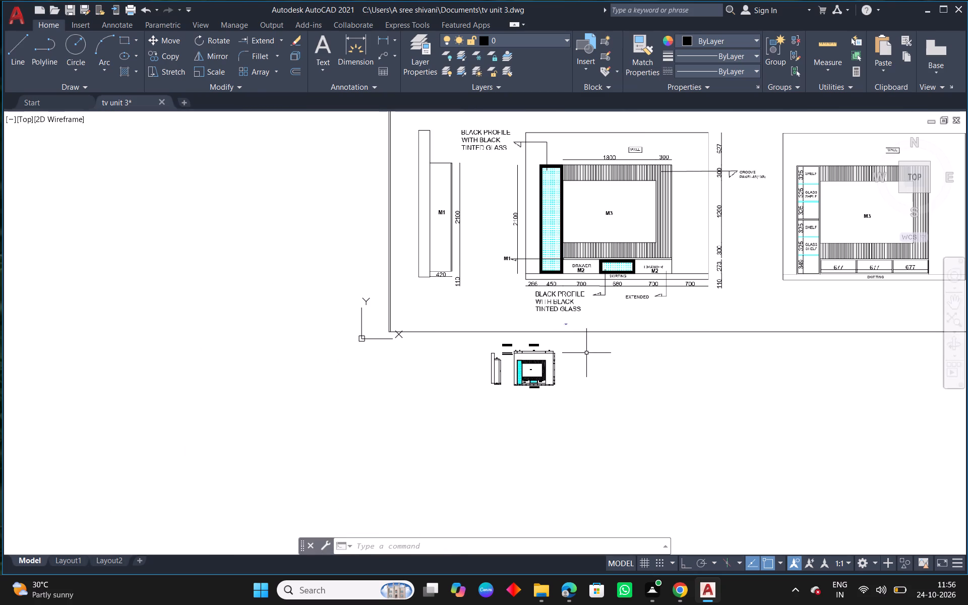
middle_drag(655, 375, 651, 341)
scroll(510, 318, up, 3)
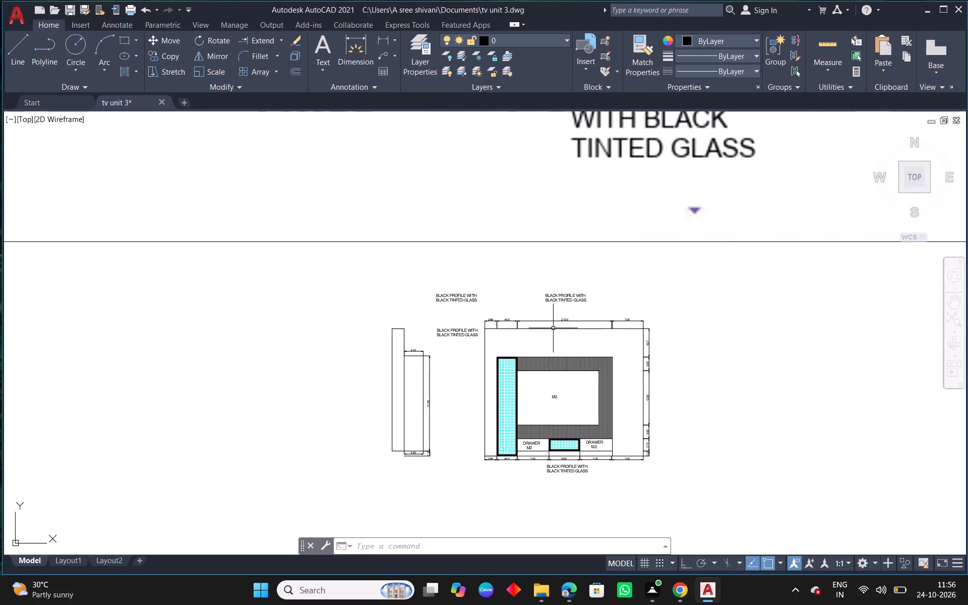
scroll(567, 301, up, 2)
click(567, 301)
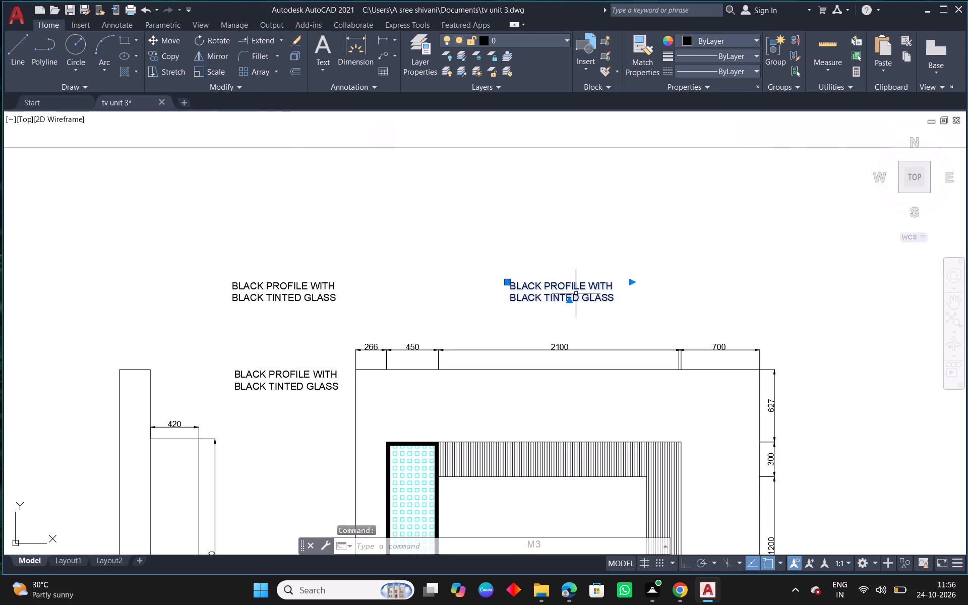
click(510, 281)
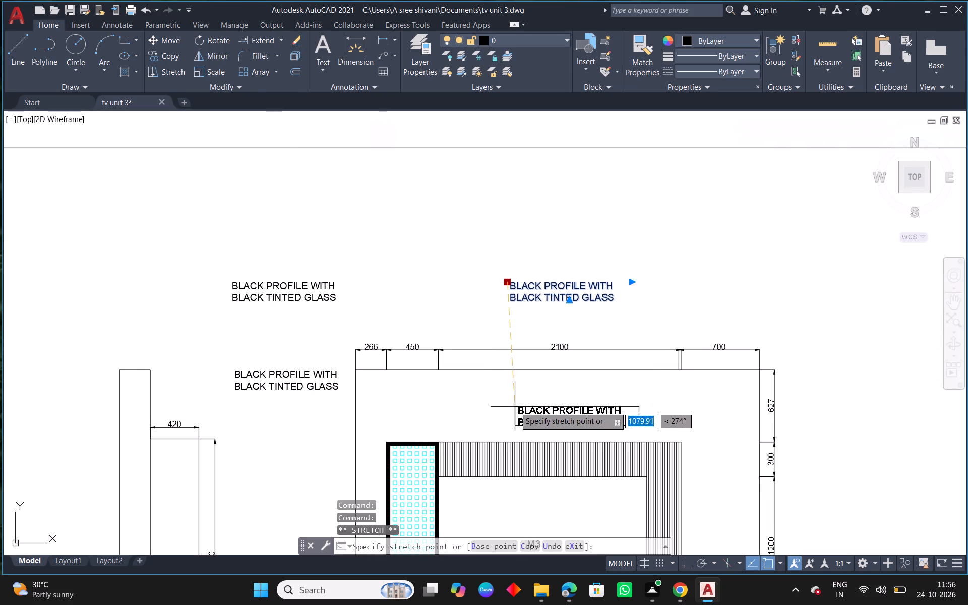
click(508, 405)
Replace the text of the label copy above the grooved panel with WALL.
middle_drag(603, 409, 571, 291)
right_click(562, 282)
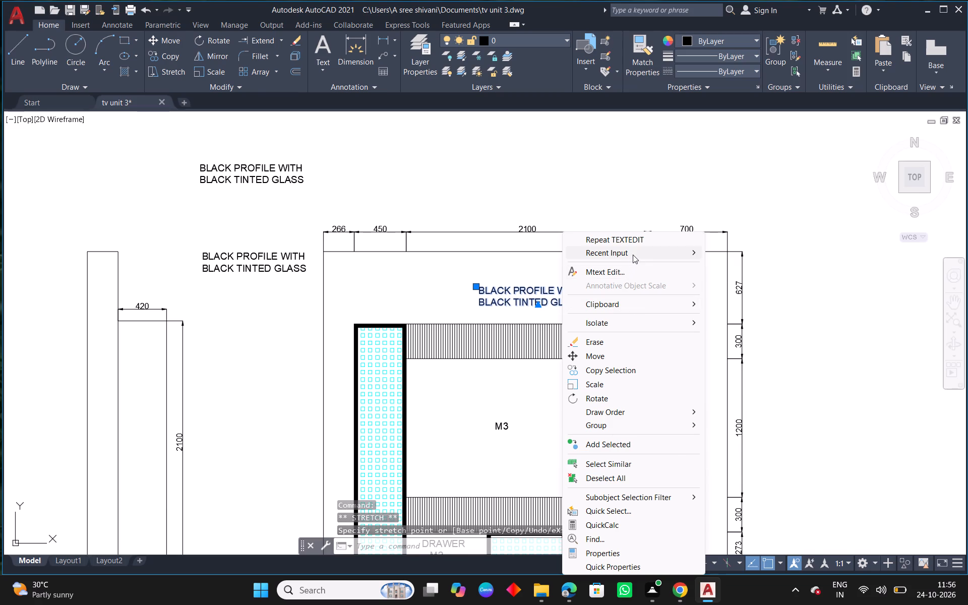
click(633, 255)
click(632, 239)
click(556, 298)
drag(593, 304, 576, 302)
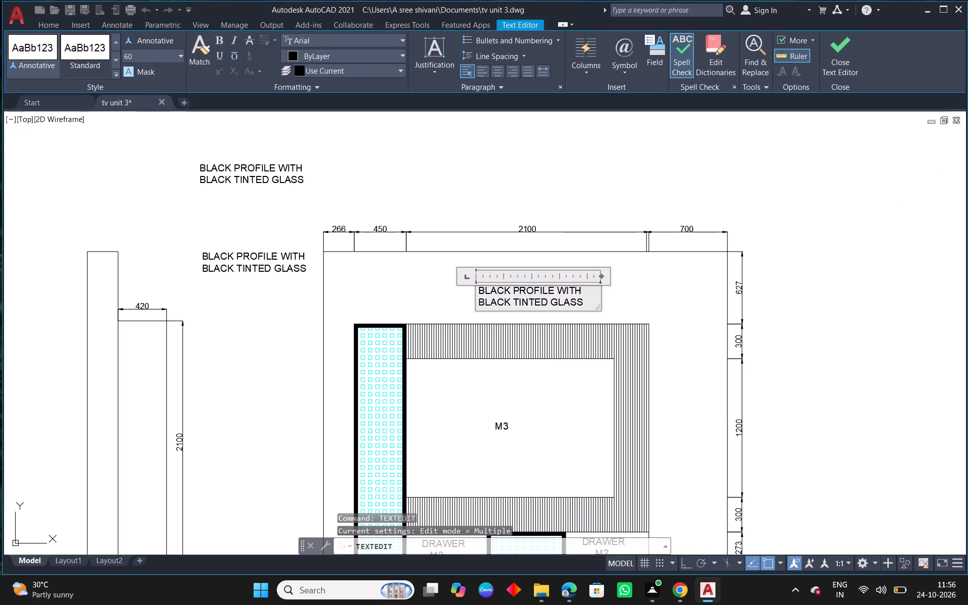
drag(576, 302, 474, 293)
key(BackSpace)
text(WA)
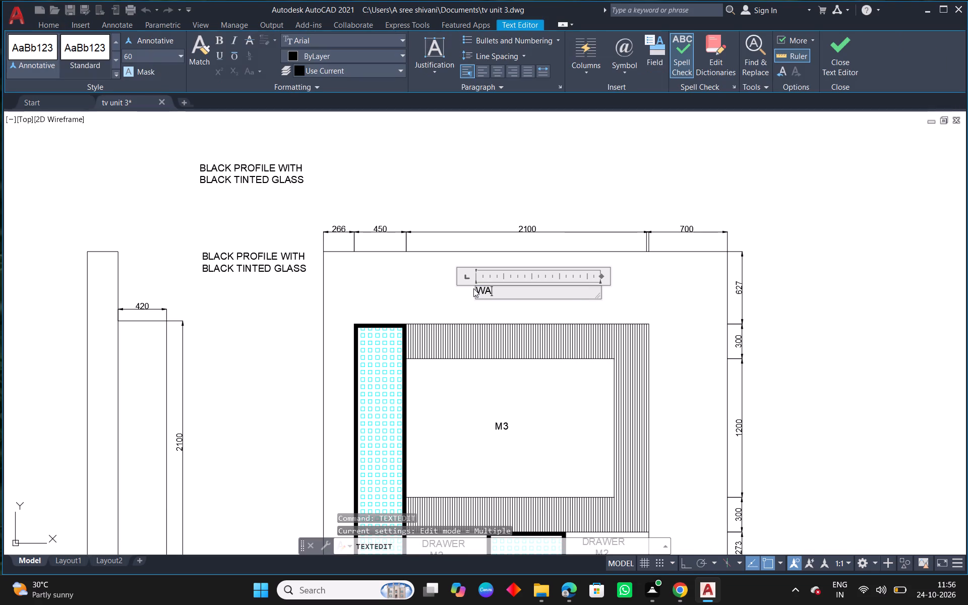
text(LL)
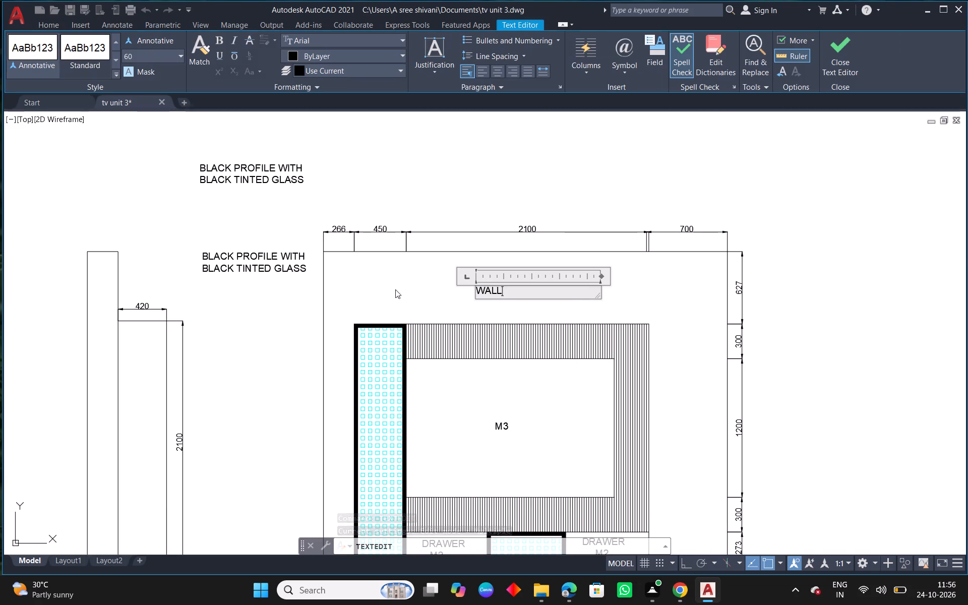
Finish editing the WALL text and move the label toward the middle of the wall area above the grooved panel.
click(395, 289)
right_click(395, 289)
click(461, 316)
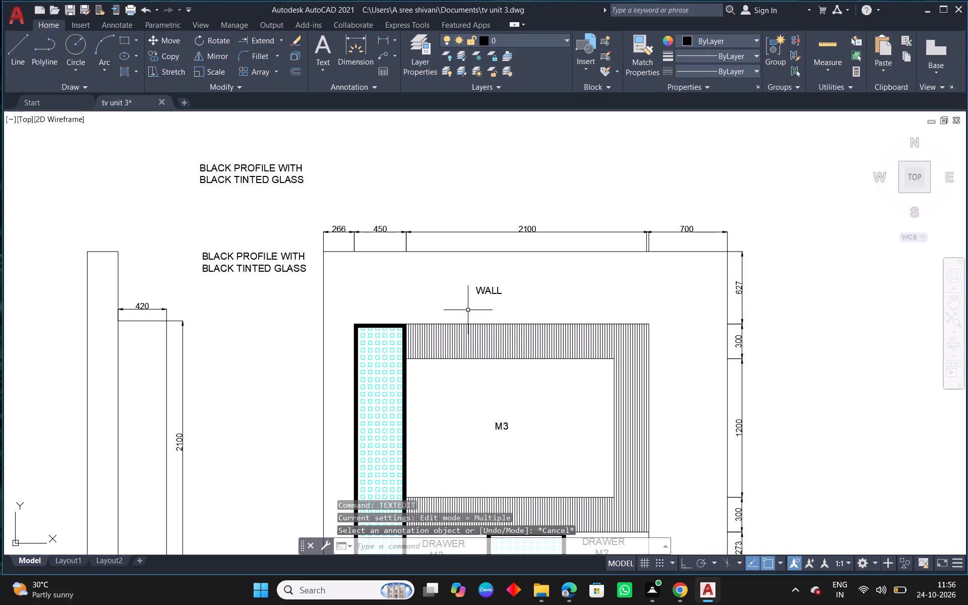
click(490, 292)
scroll(487, 290, up, 2)
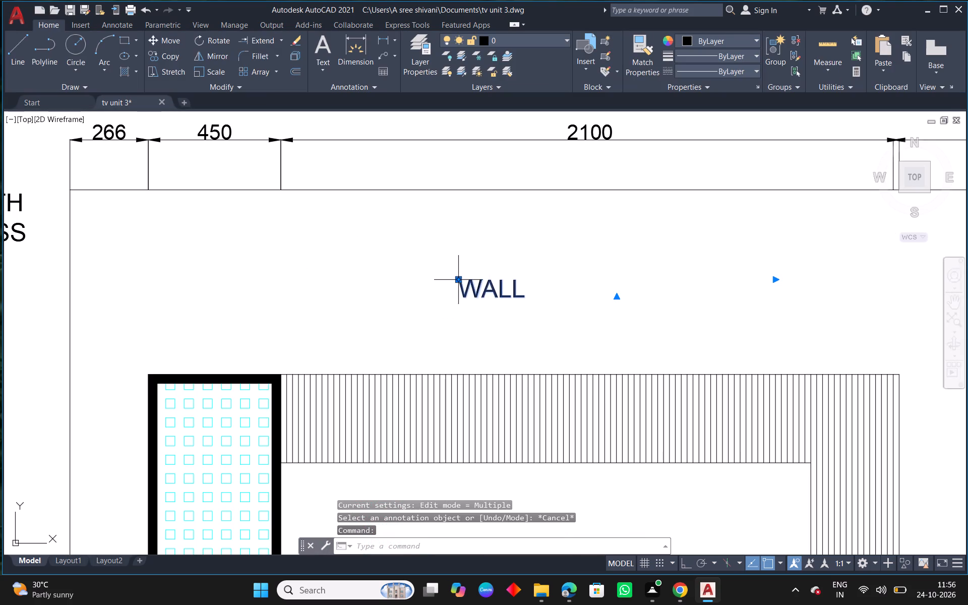
click(459, 279)
click(555, 279)
key(Escape)
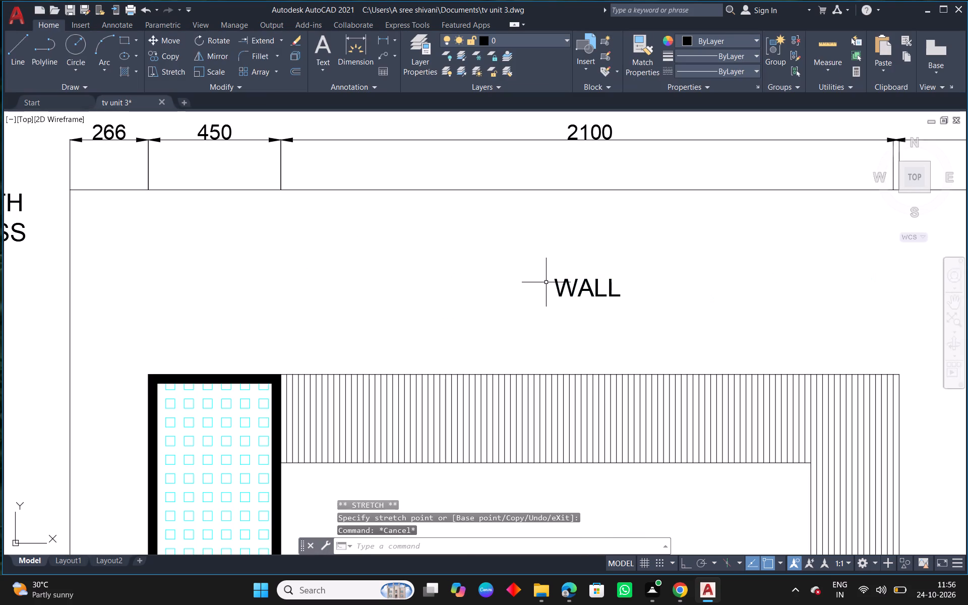
Draw a rectangular frame around the WALL label.
text(REC)
key(space)
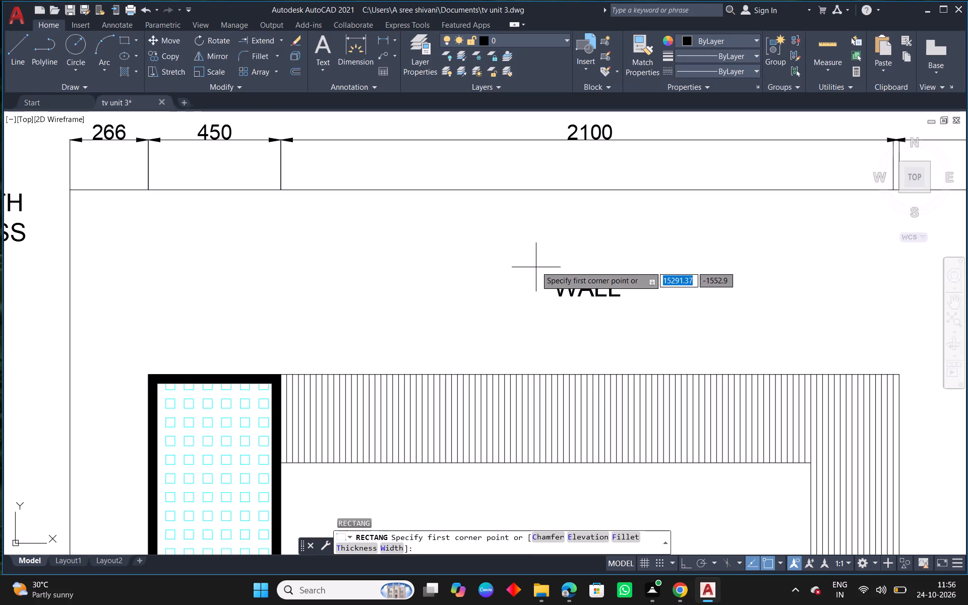
click(536, 265)
click(642, 315)
key(Escape)
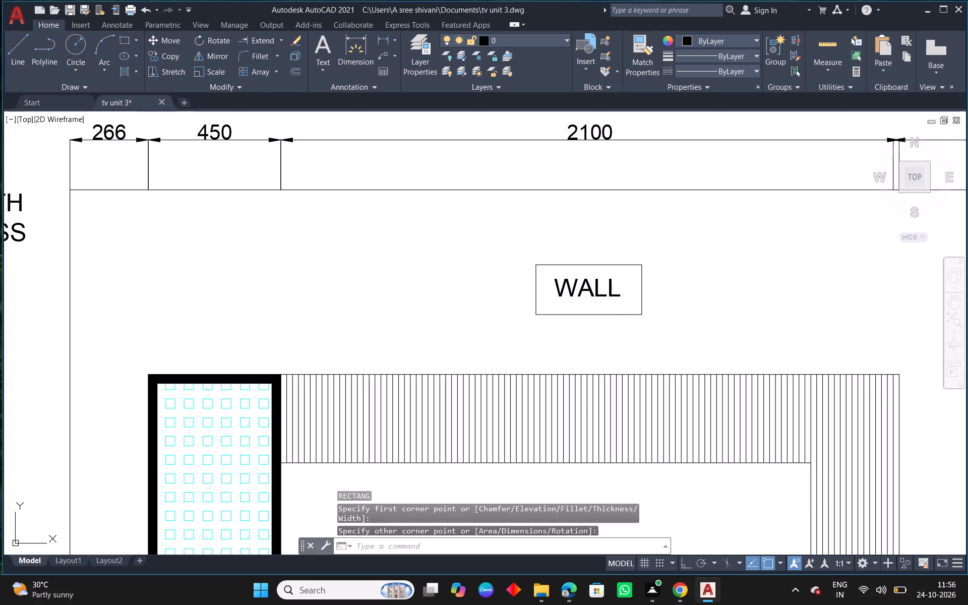
Copy the BLACK PROFILE WITH BLACK TINTED GLASS label under the 680 dimension to the blank area below the 700 dimension beside it.
scroll(527, 349, down, 6)
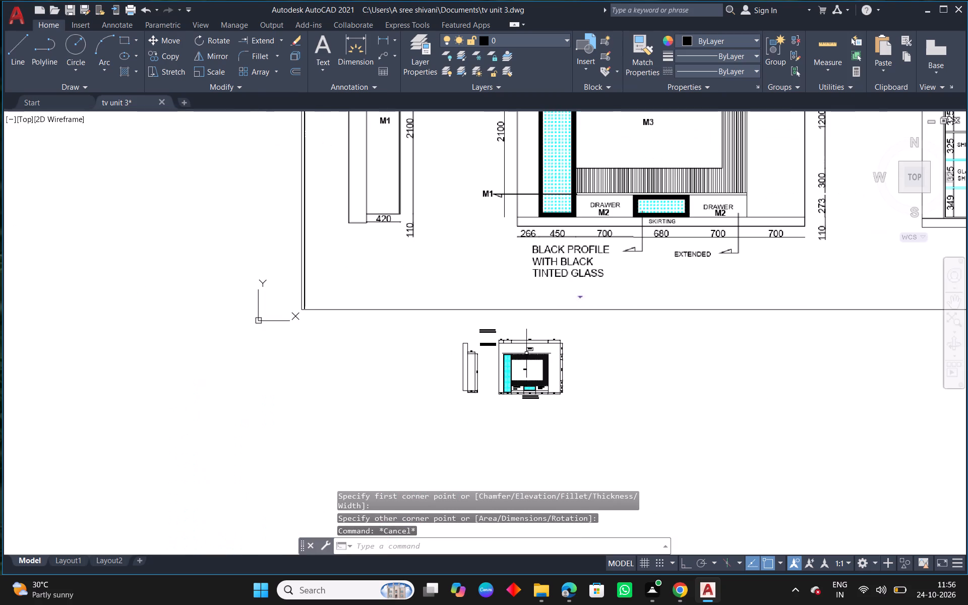
scroll(516, 391, up, 3)
scroll(575, 425, up, 1)
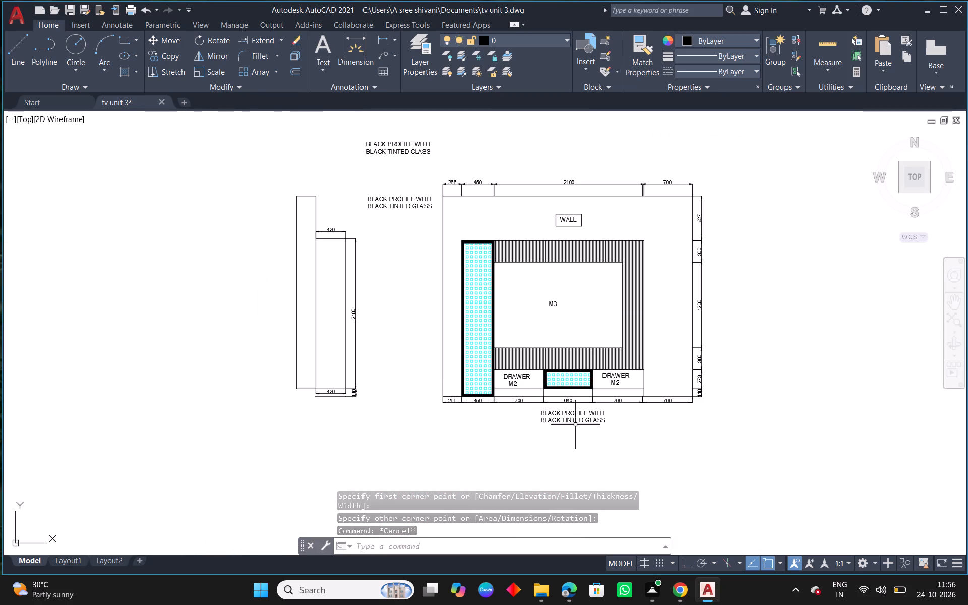
click(568, 422)
text(CO)
key(space)
click(568, 422)
click(657, 472)
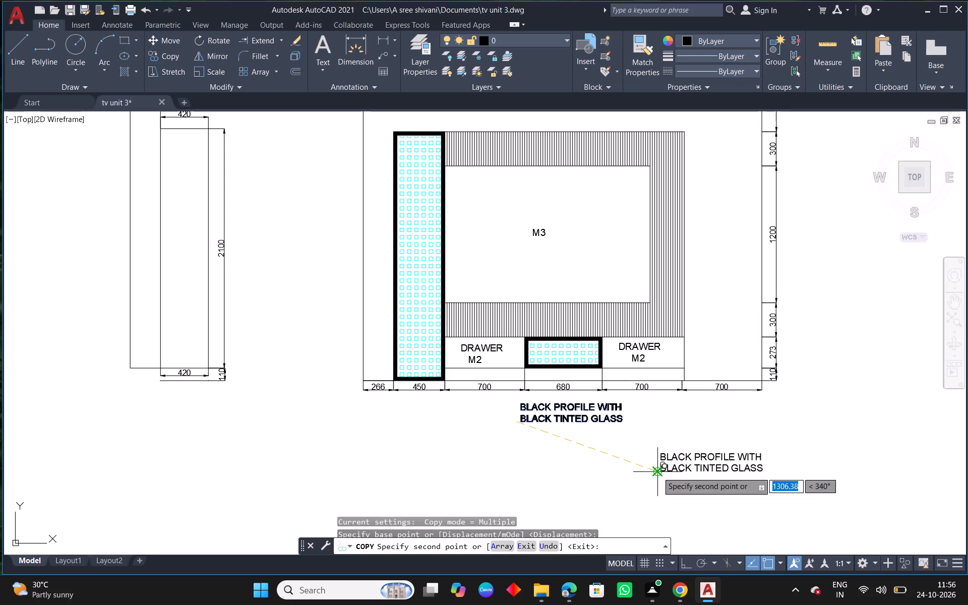
key(Escape)
Replace the text of the new label copy below the elevation with EXTENDED and finish the text editing.
text(ED)
key(space)
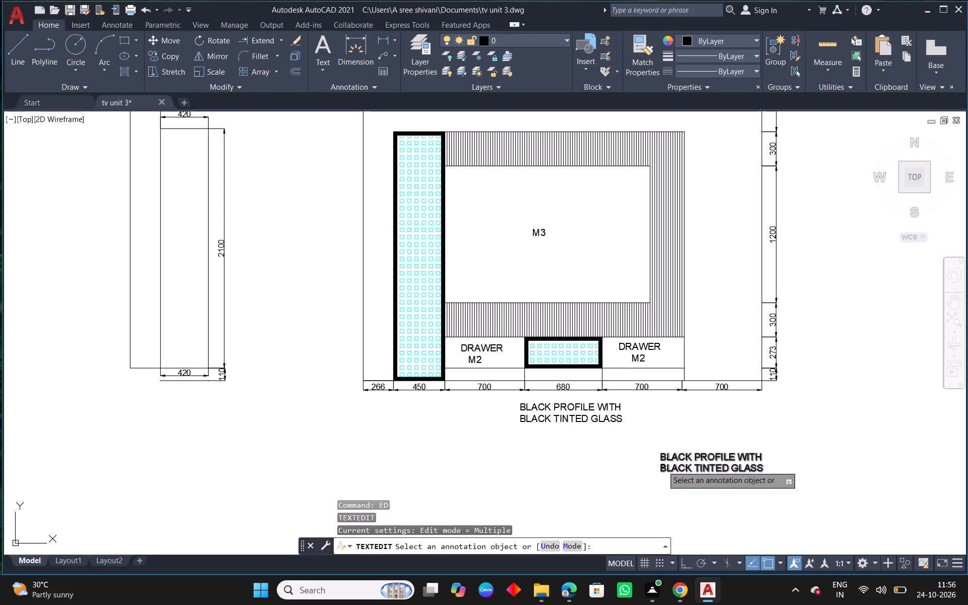
click(662, 466)
drag(766, 466, 658, 444)
key(BackSpace)
text(EXTENDED)
click(620, 498)
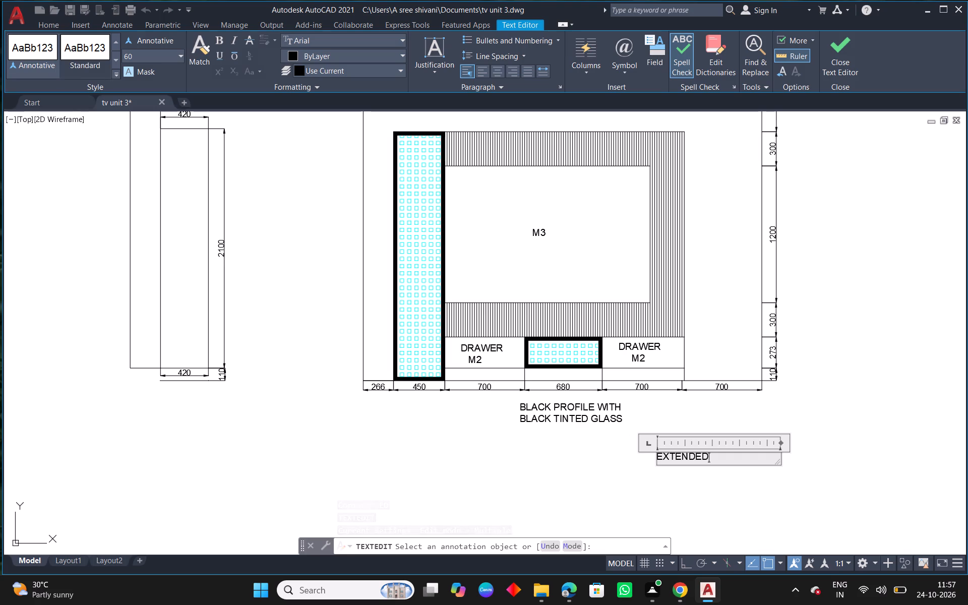
right_click(617, 483)
click(671, 347)
Move the BLACK PROFILE WITH BLACK TINTED GLASS label below the elevation to beneath the 450 and first 700 dimensions.
scroll(479, 379, down, 2)
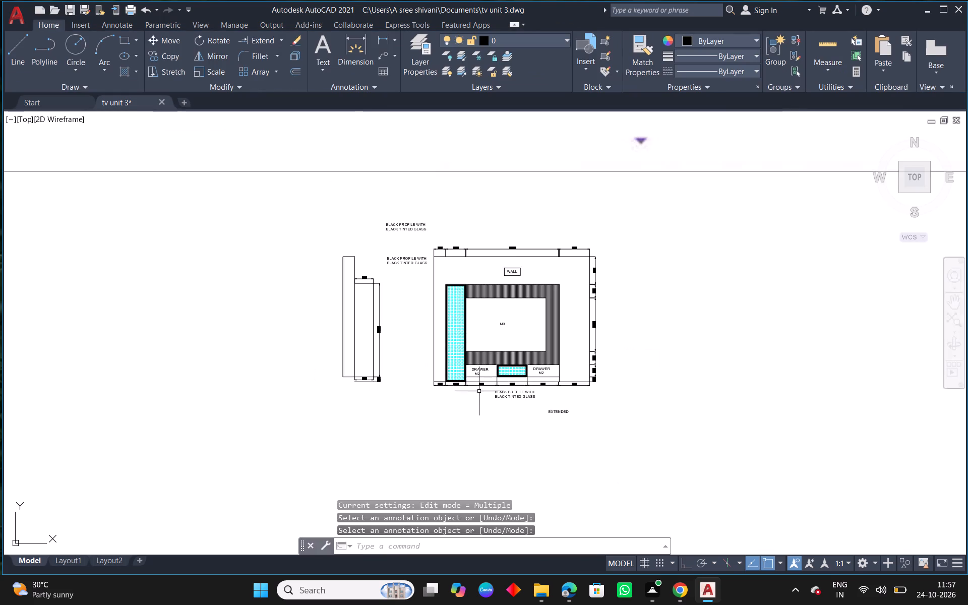
scroll(515, 386, down, 2)
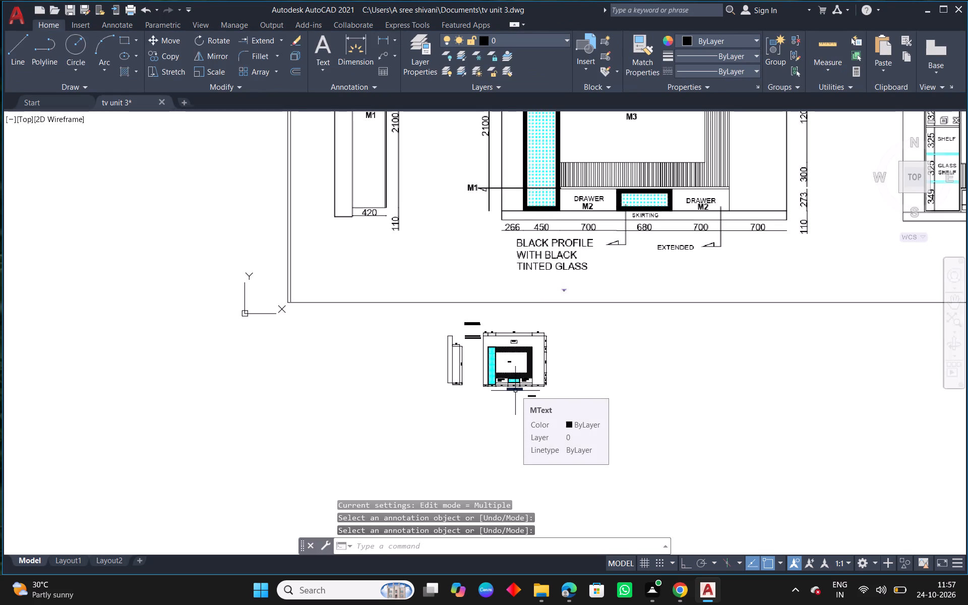
scroll(499, 394, up, 3)
scroll(532, 351, up, 1)
click(521, 340)
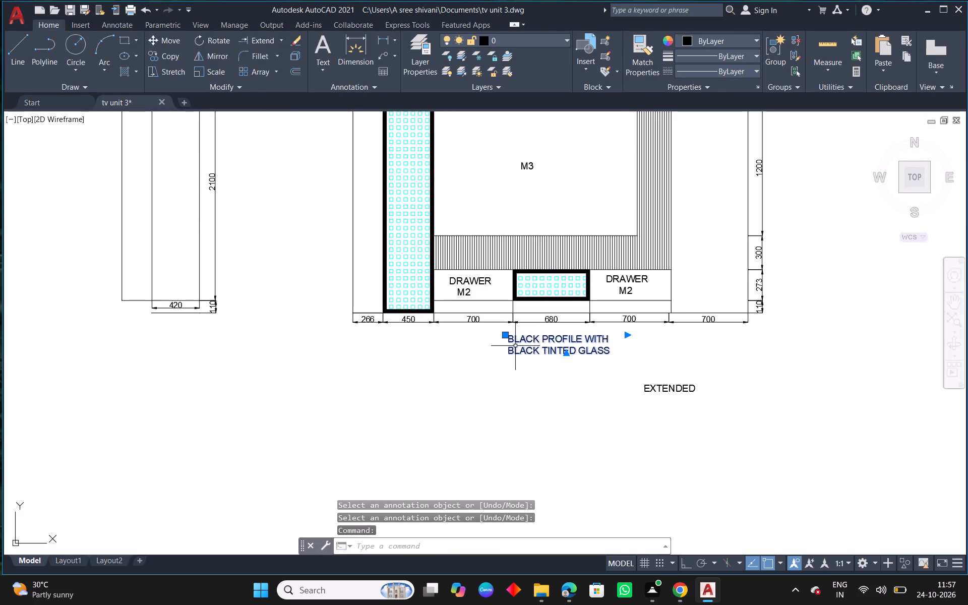
click(508, 333)
click(400, 342)
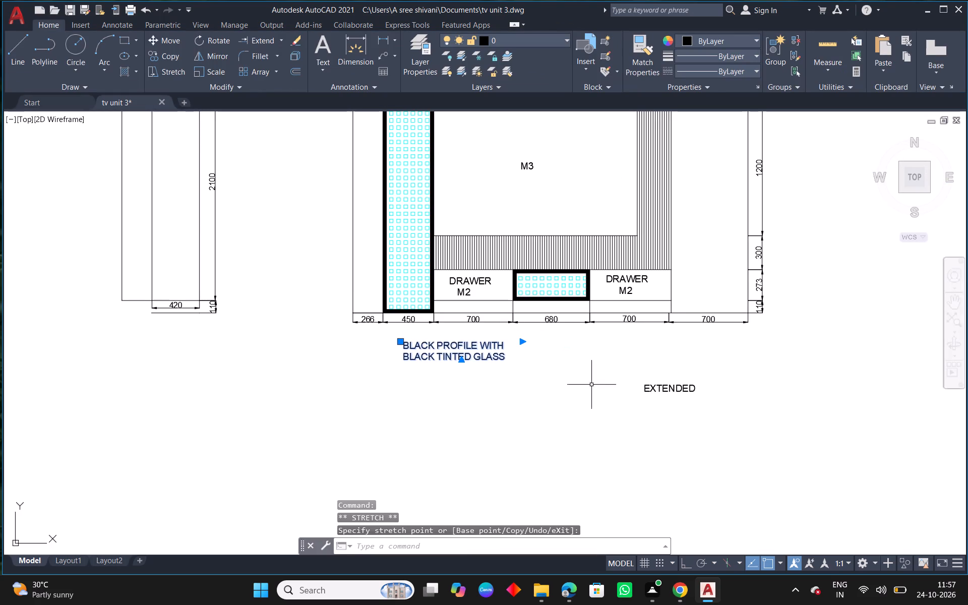
Move the EXTENDED label beside the BLACK PROFILE label, just under the 680 dimension, and deselect both labels.
click(646, 386)
click(646, 386)
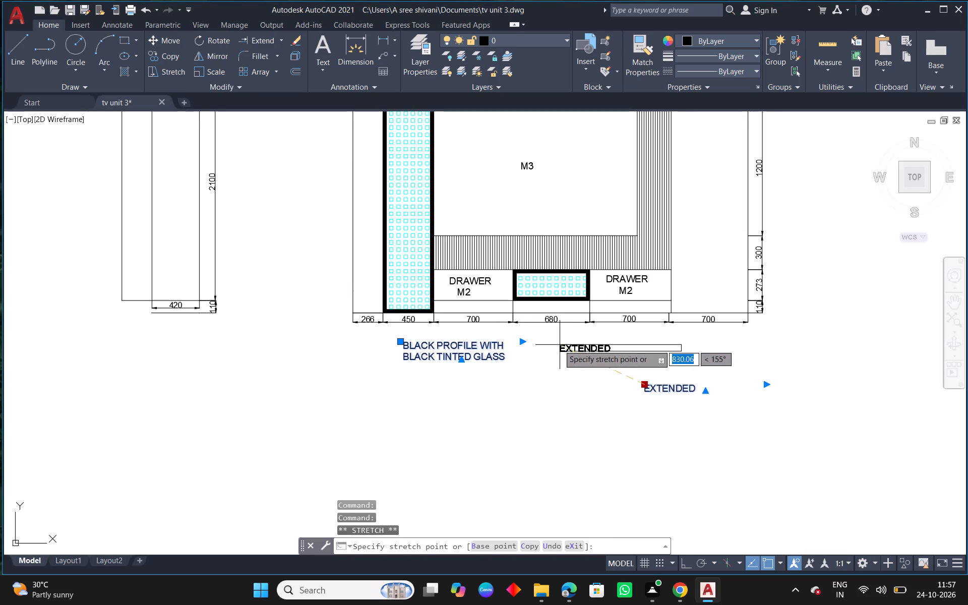
click(558, 345)
key(Escape)
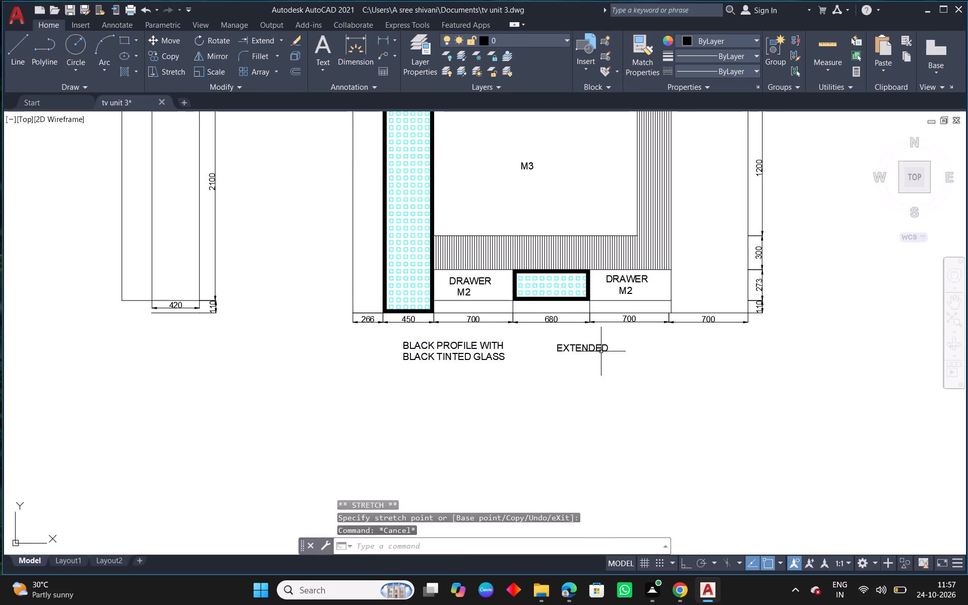
Draw a leader from the central black-framed unit's bottom edge down past the 680 dimension, turning horizontally about 686 to above the BLACK PROFILE label.
scroll(601, 352, down, 1)
middle_drag(568, 371, 468, 359)
scroll(452, 339, up, 2)
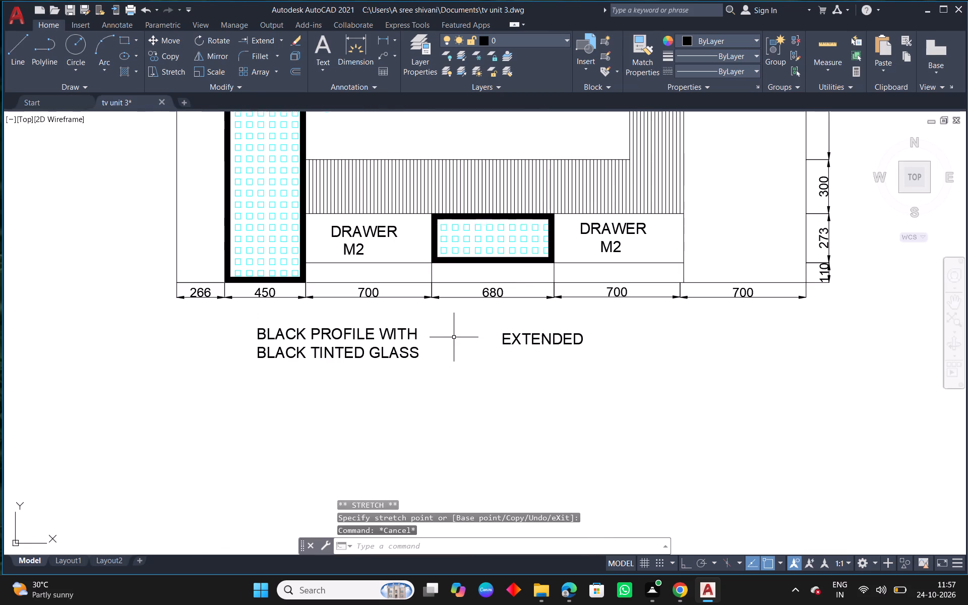
click(15, 45)
scroll(463, 275, up, 1)
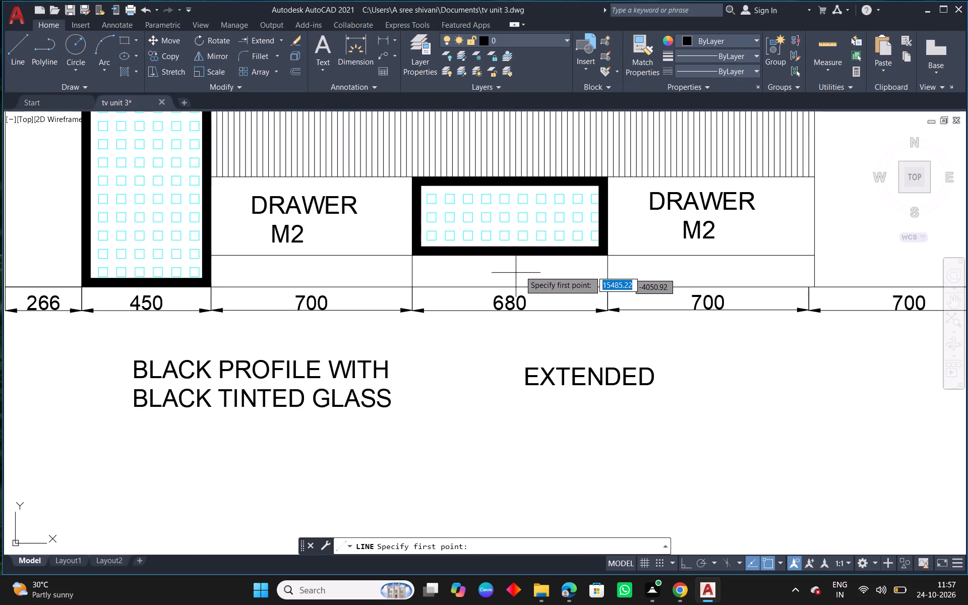
click(512, 257)
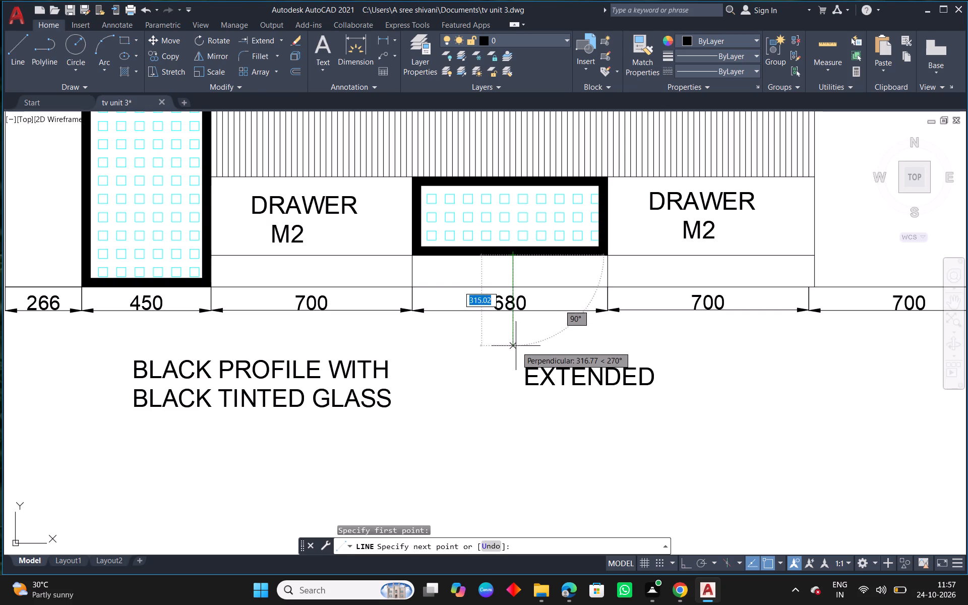
click(514, 341)
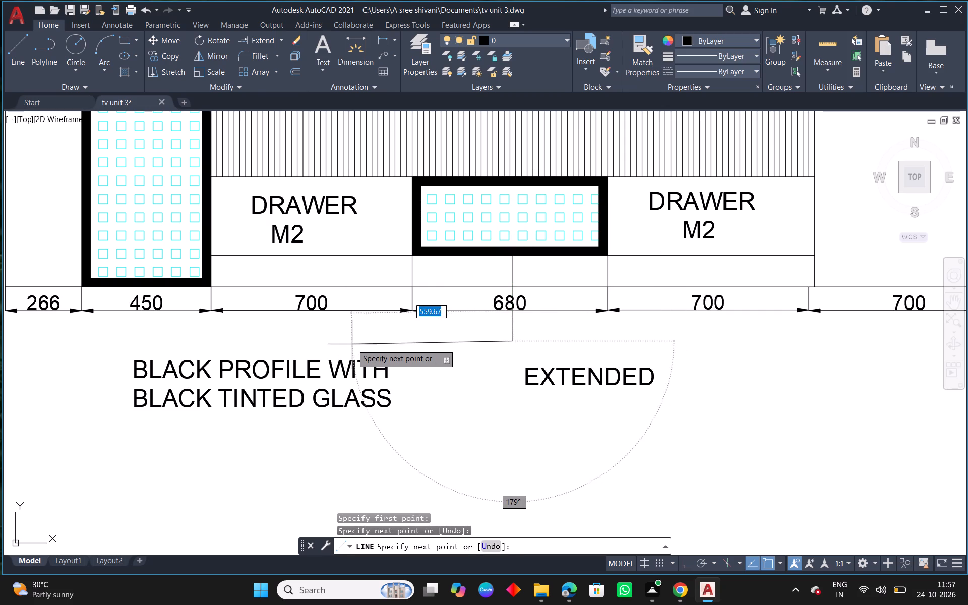
click(685, 563)
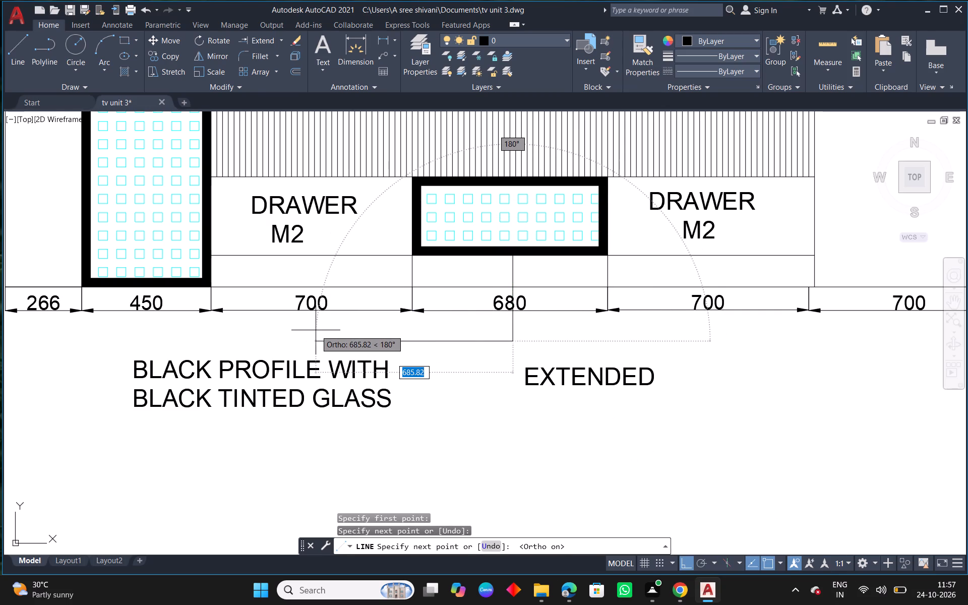
scroll(316, 336, up, 2)
click(316, 336)
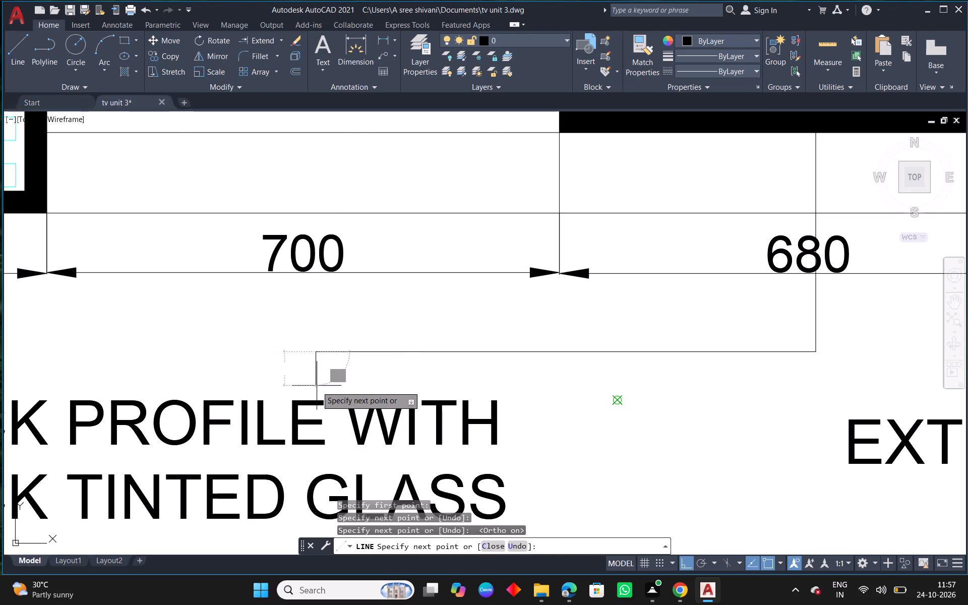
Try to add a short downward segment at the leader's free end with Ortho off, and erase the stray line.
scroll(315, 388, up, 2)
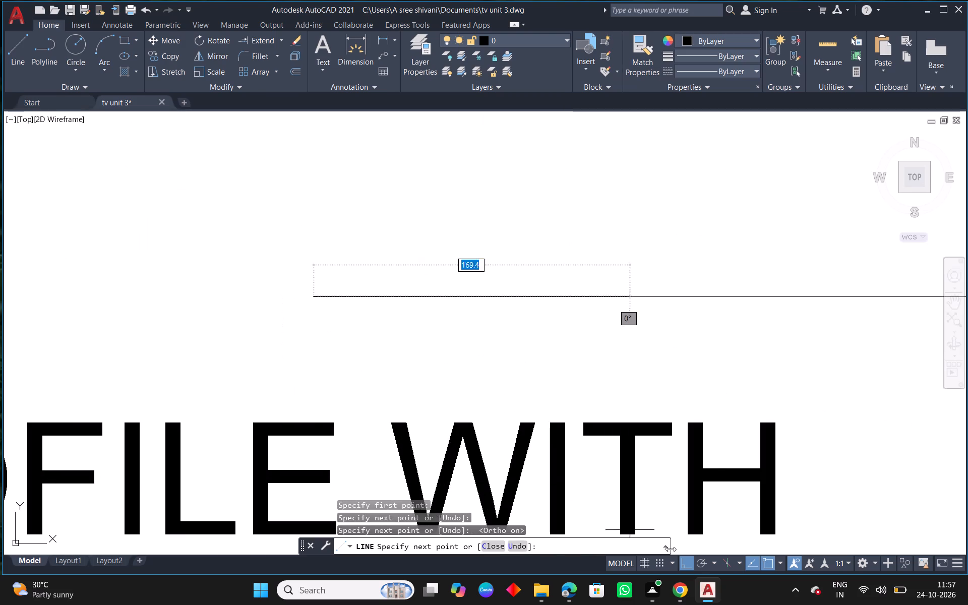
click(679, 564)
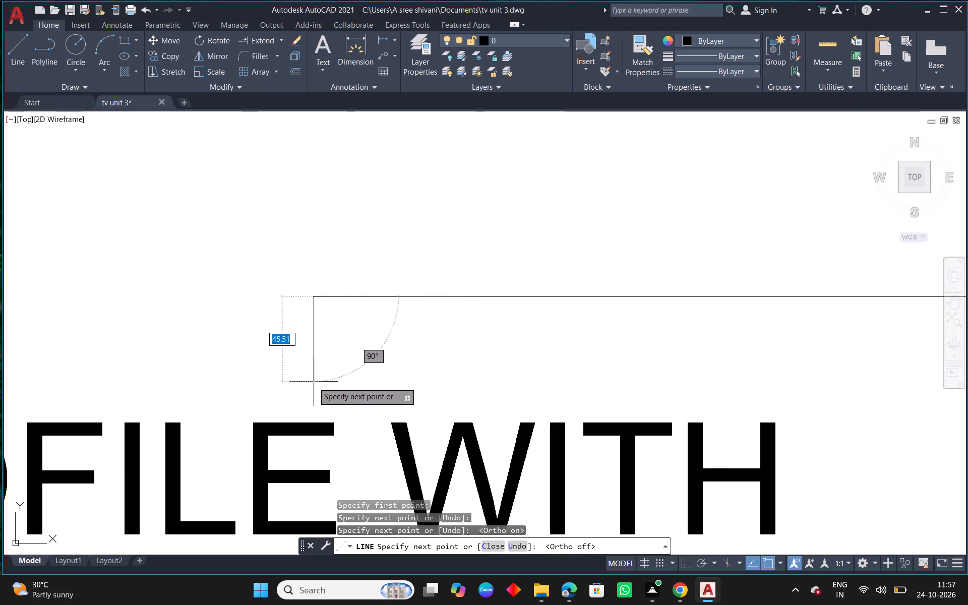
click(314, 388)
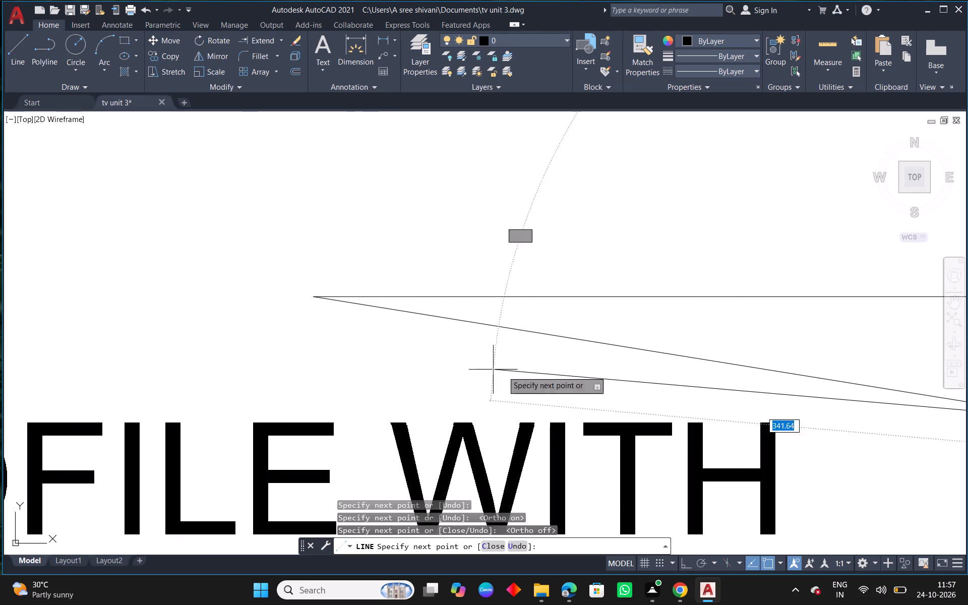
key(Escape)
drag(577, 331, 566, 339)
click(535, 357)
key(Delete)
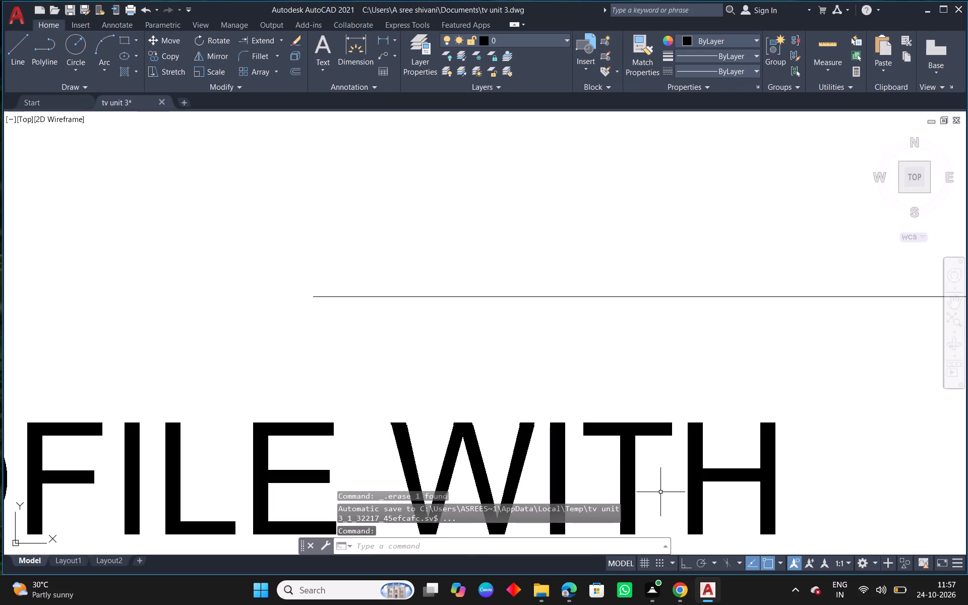
Draw a short vertical line with Ortho on, from the leader's free end down toward the BLACK PROFILE label.
click(681, 565)
key(l)
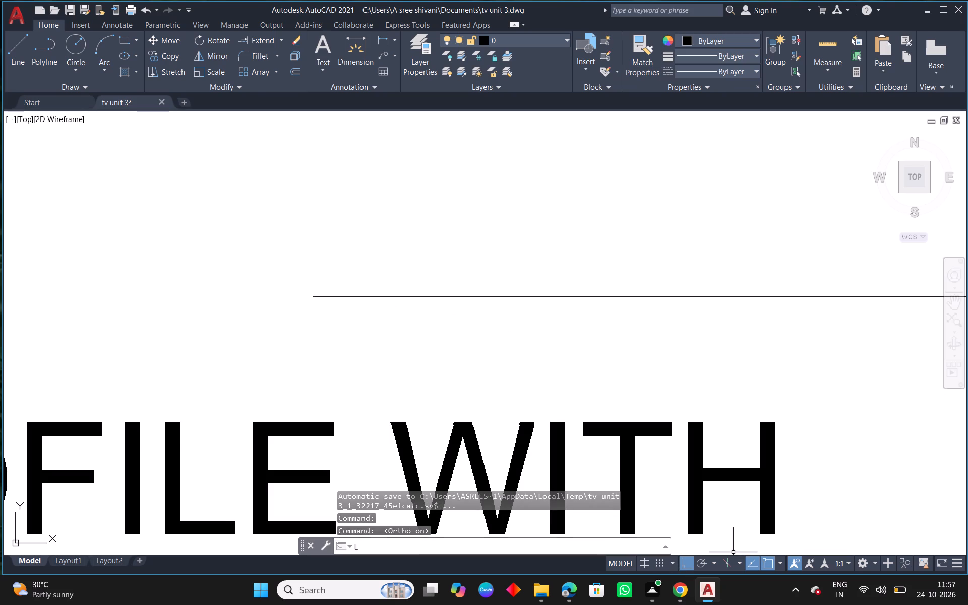
click(394, 414)
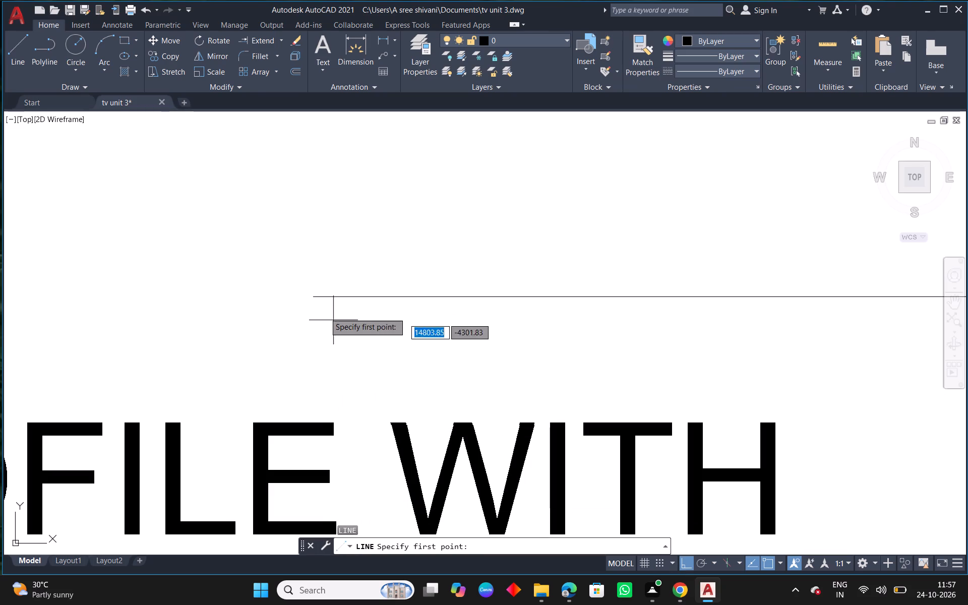
click(314, 296)
click(303, 373)
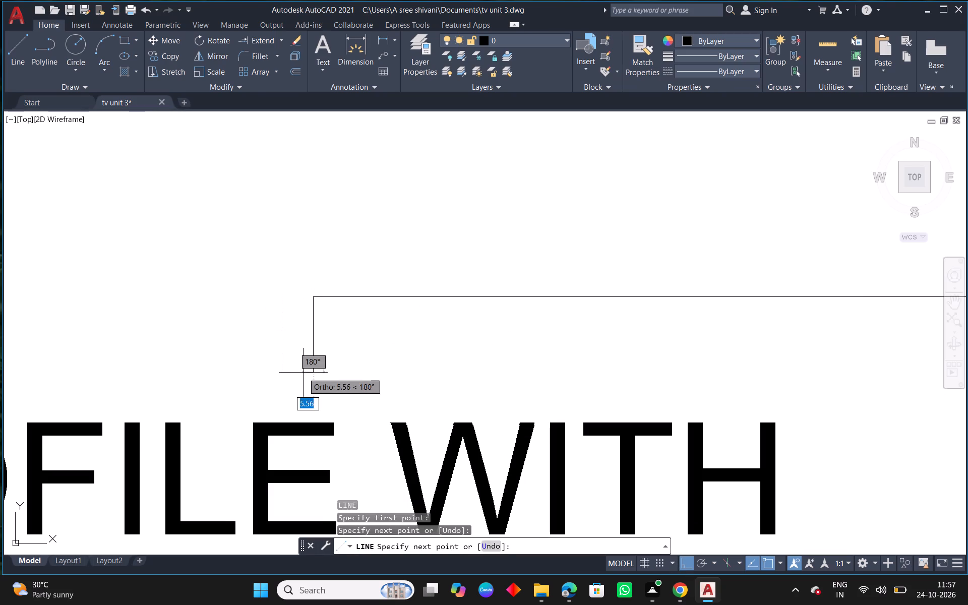
Draw an open arrowhead at the leader's lower tip with two slanted strokes about 11 long, with Ortho off.
scroll(312, 377, up, 2)
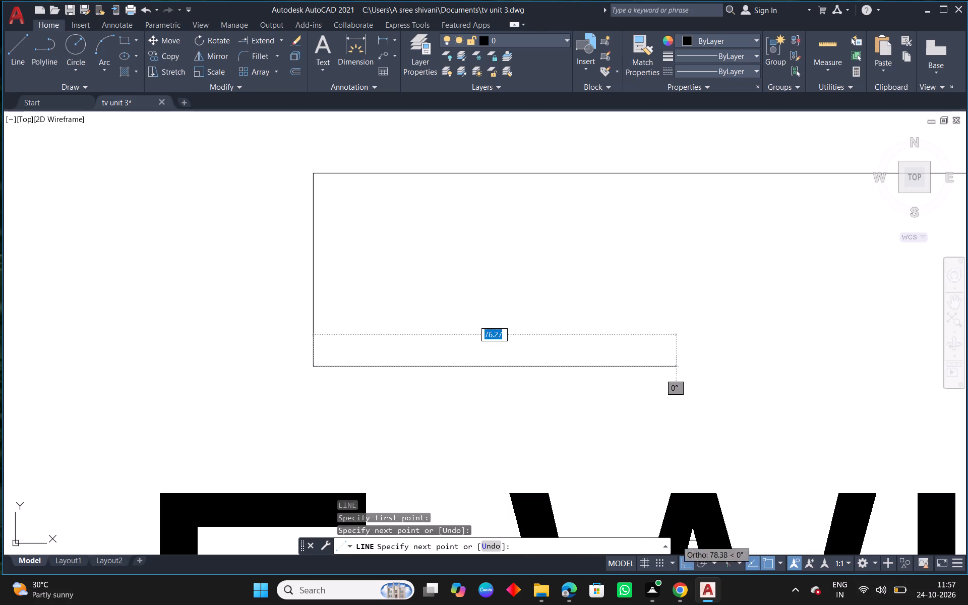
click(684, 562)
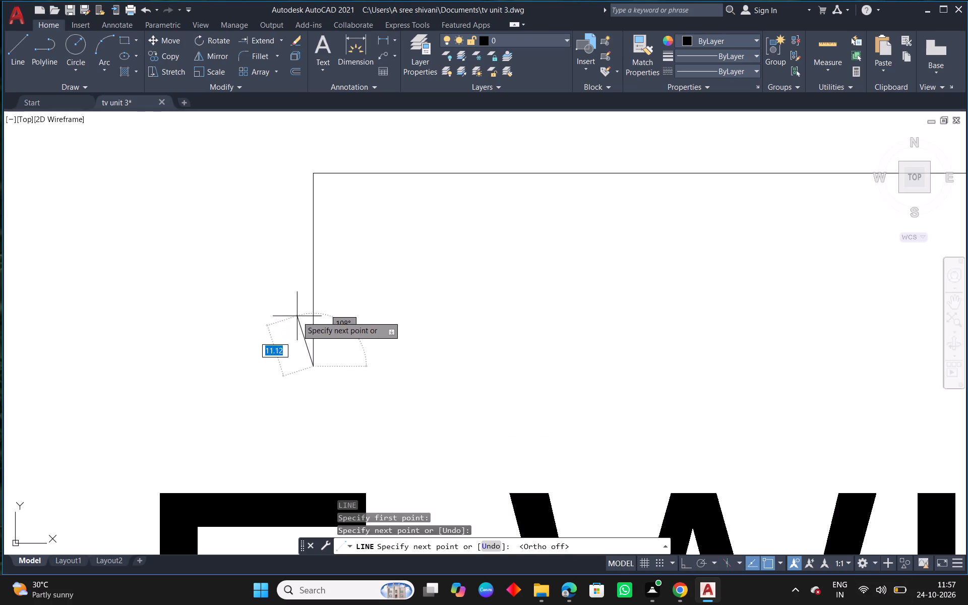
click(297, 316)
right_click(297, 316)
click(322, 323)
right_click(358, 335)
click(415, 345)
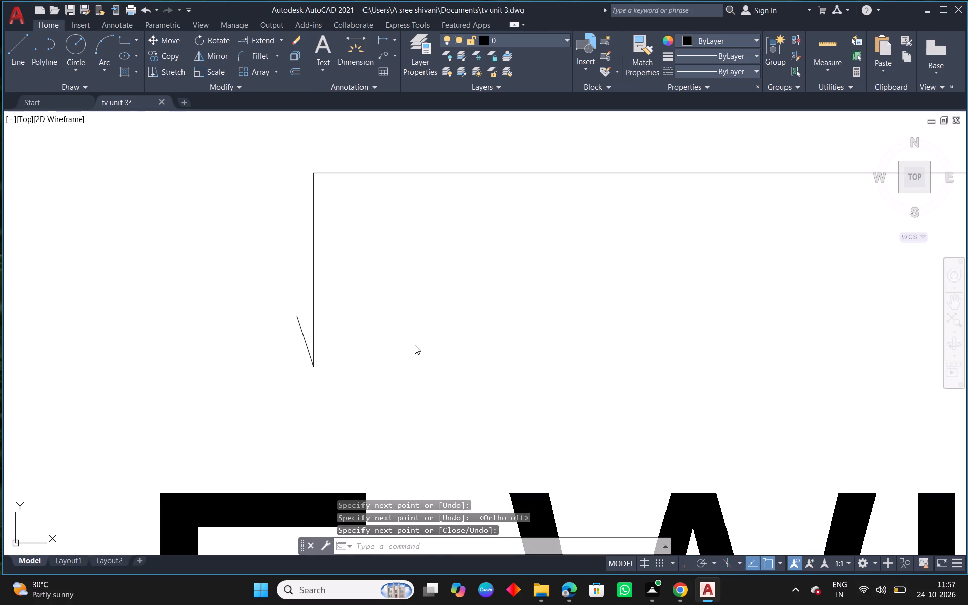
click(314, 366)
click(329, 318)
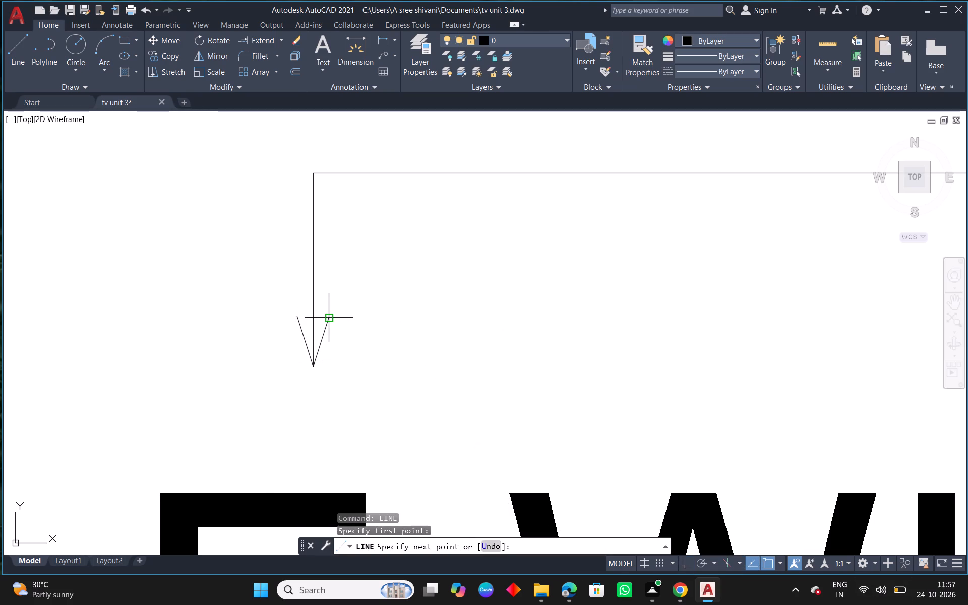
right_click(329, 318)
click(351, 323)
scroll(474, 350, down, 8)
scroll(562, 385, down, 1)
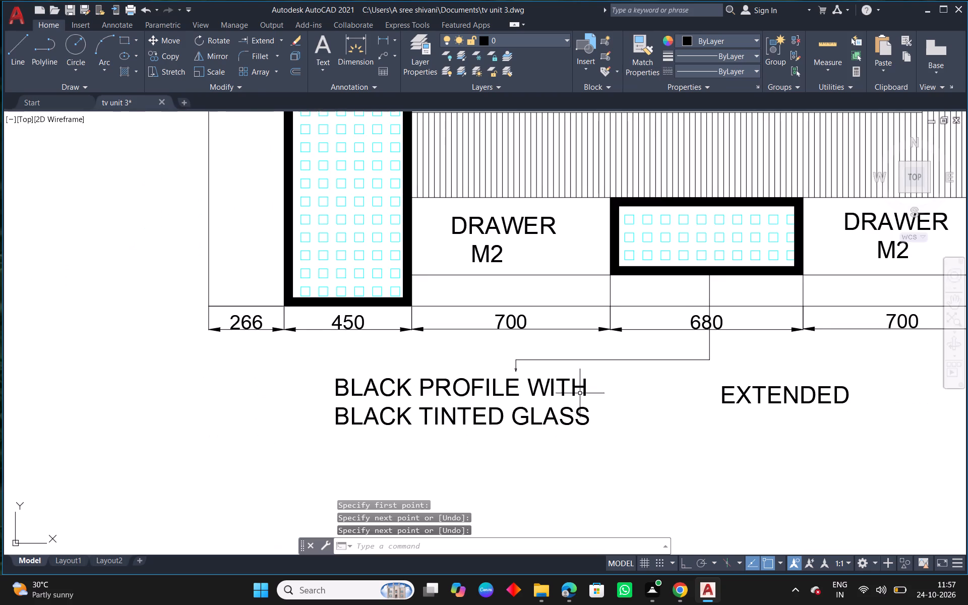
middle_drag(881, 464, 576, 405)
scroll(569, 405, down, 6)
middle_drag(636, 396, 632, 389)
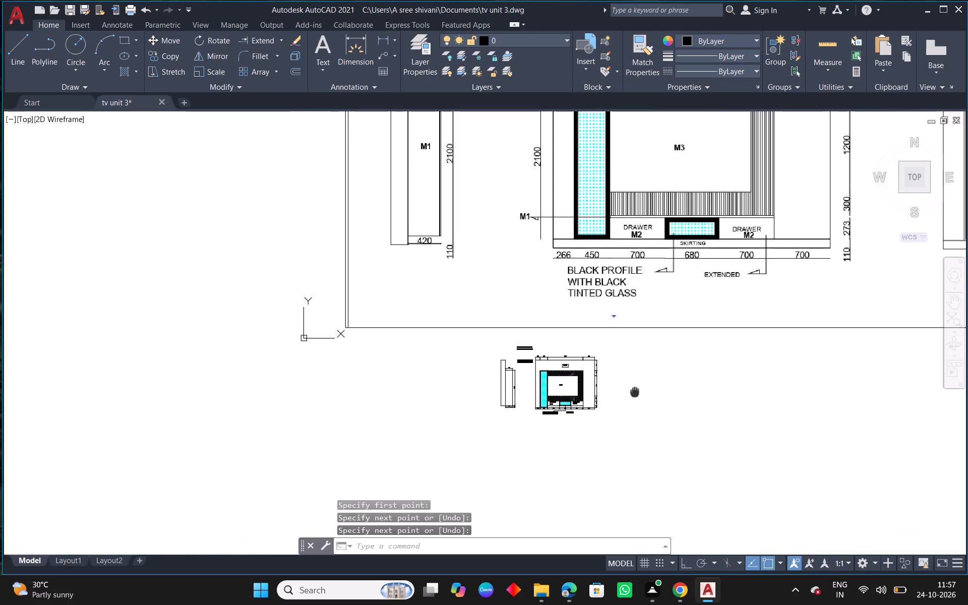
Draw a leader from below the far drawer's M2 text down past the 700 dimension, turning horizontally toward the EXTENDED label with Ortho on.
middle_drag(632, 389, 604, 368)
scroll(537, 377, up, 4)
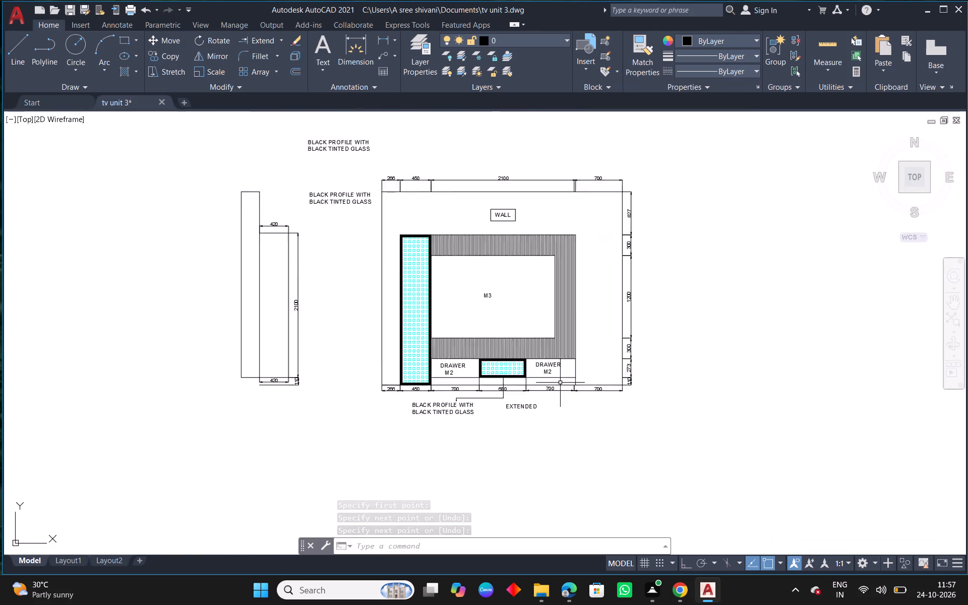
scroll(538, 406, up, 2)
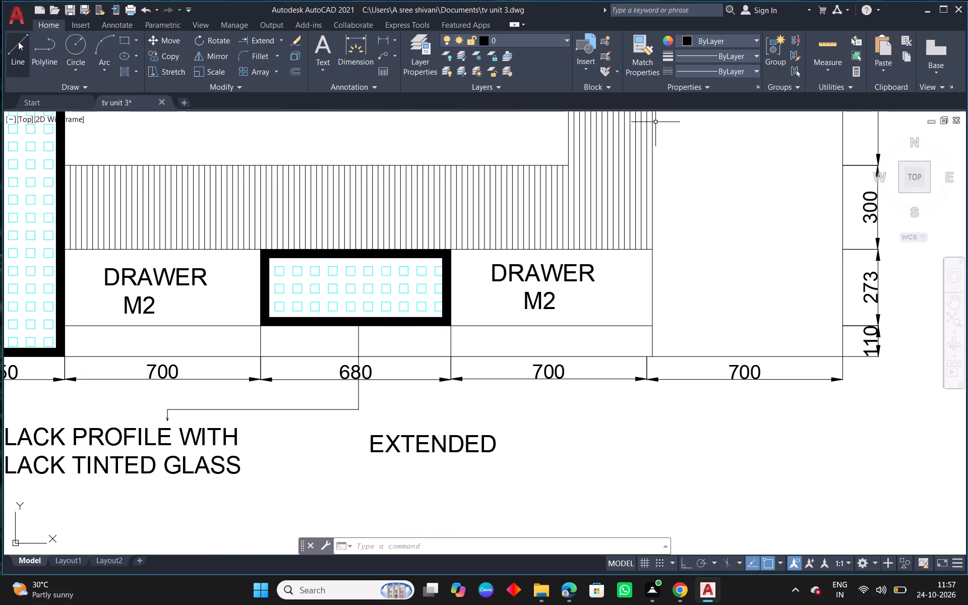
click(20, 42)
scroll(497, 392, up, 1)
click(611, 265)
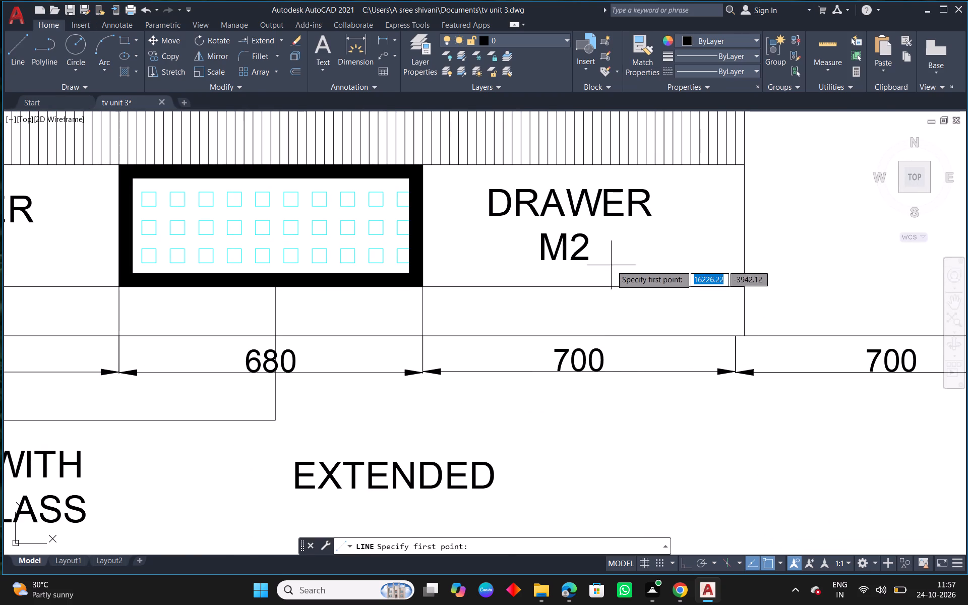
click(685, 565)
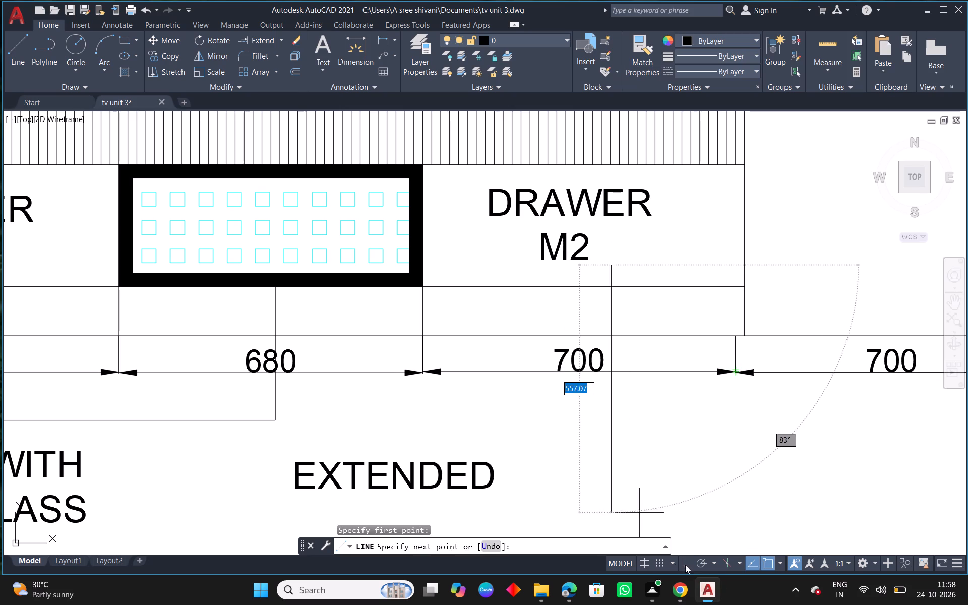
click(609, 481)
scroll(511, 487, up, 1)
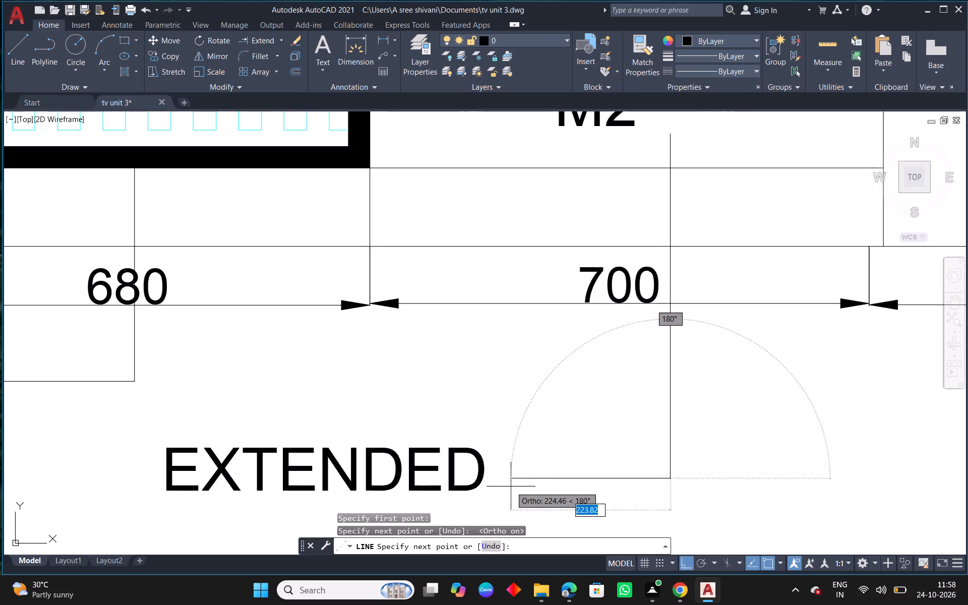
click(502, 482)
Draw an open arrowhead at the leader's end beside the EXTENDED label with two slanted strokes, with Ortho off.
scroll(503, 480, up, 2)
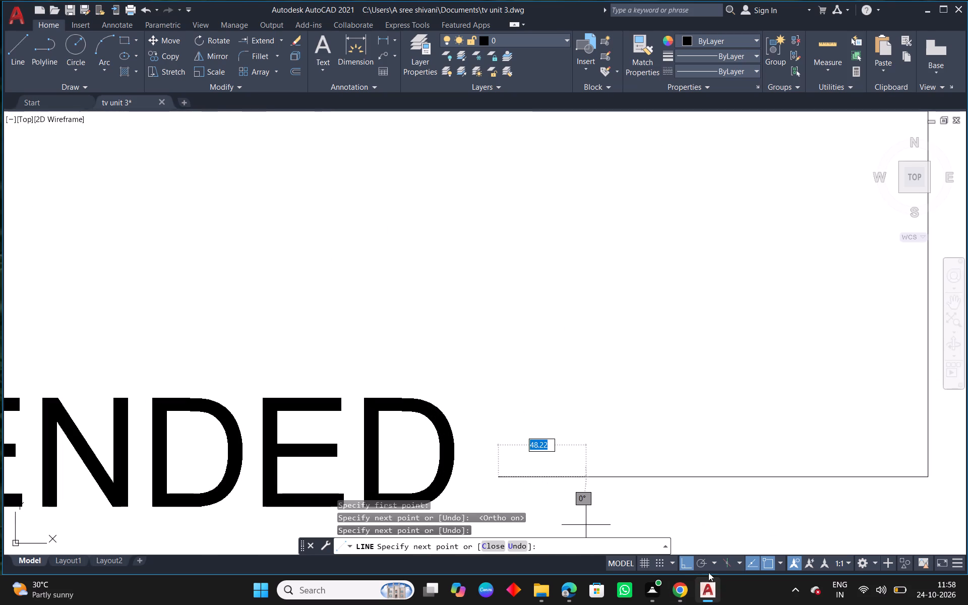
click(690, 567)
click(568, 463)
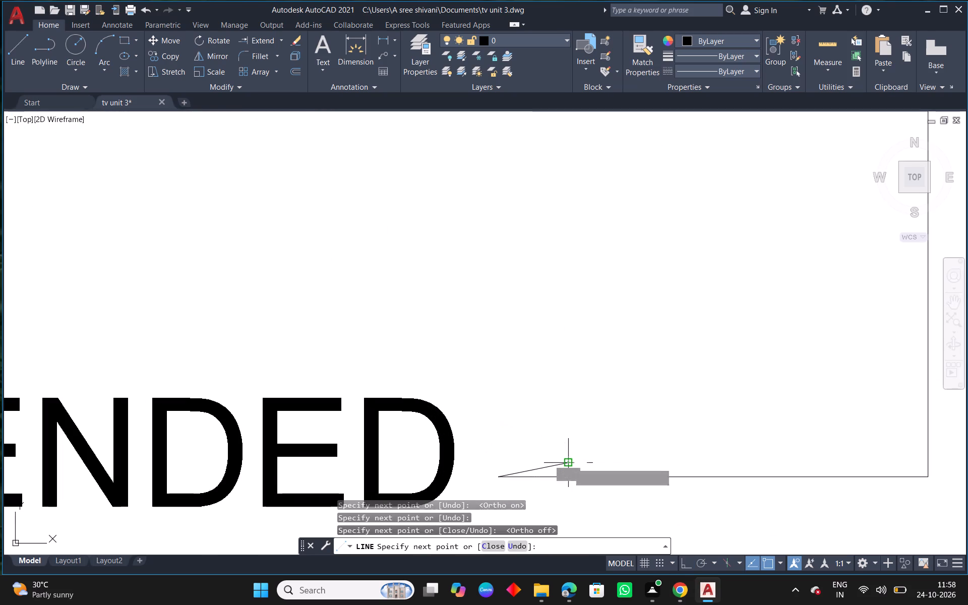
right_click(568, 463)
click(627, 316)
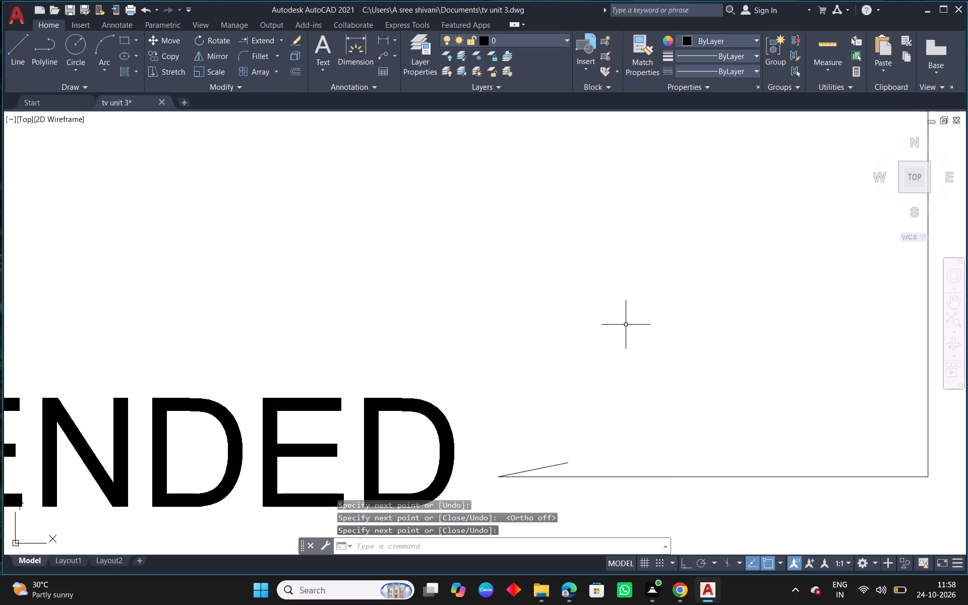
right_click(558, 301)
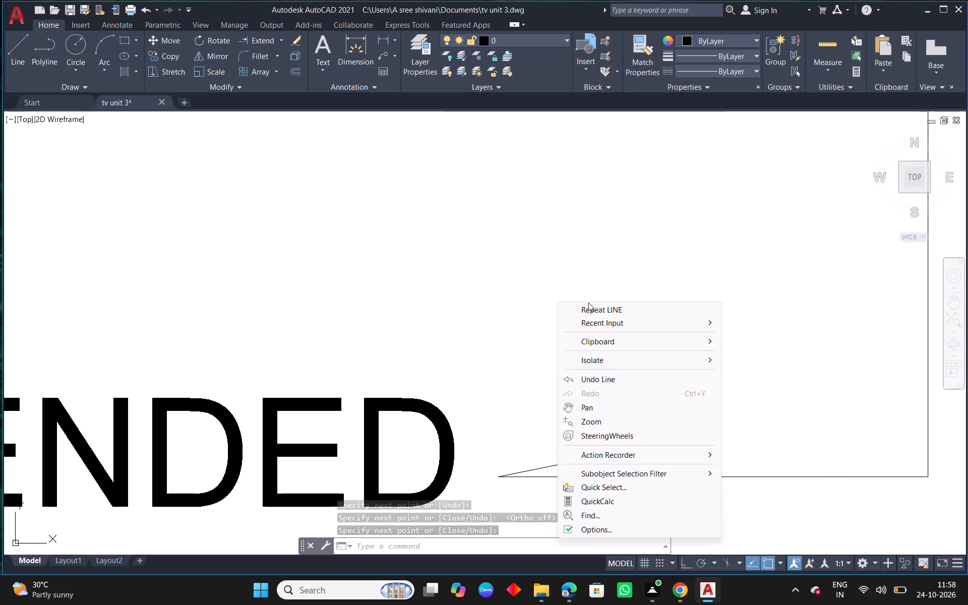
click(599, 314)
middle_drag(653, 389, 639, 316)
scroll(653, 343, up, 1)
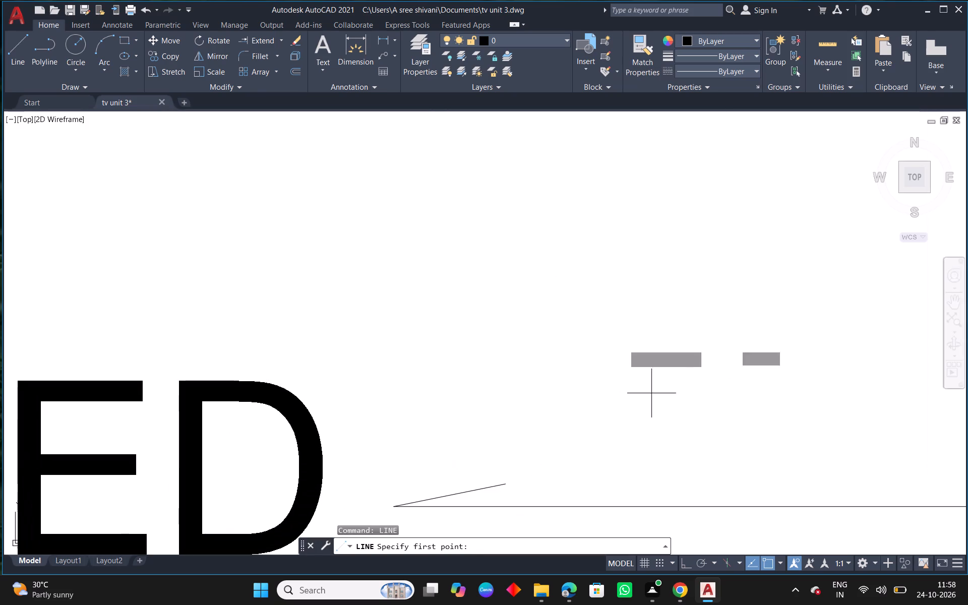
middle_drag(495, 425, 518, 285)
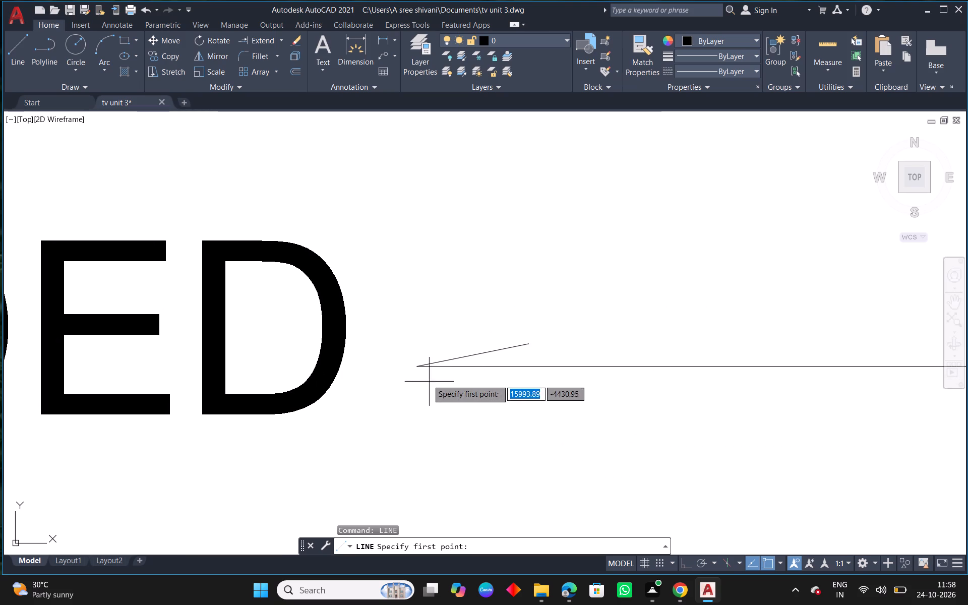
click(416, 367)
click(532, 391)
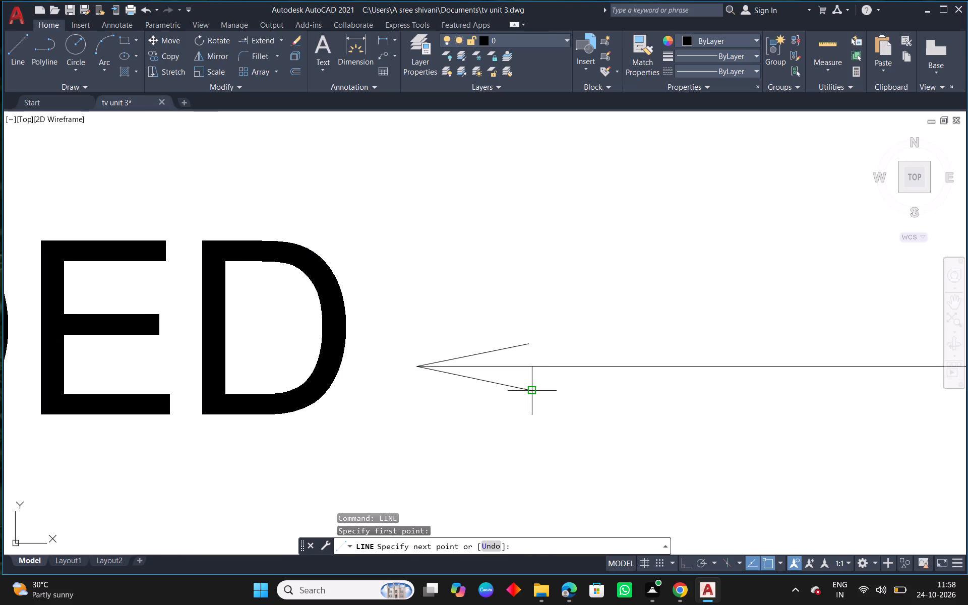
right_click(532, 391)
click(565, 401)
Copy the upper spare BLACK PROFILE WITH BLACK TINTED GLASS label to just outside the outer elevation's vertical dimensions, near the upper 300 dimension.
scroll(349, 321, down, 8)
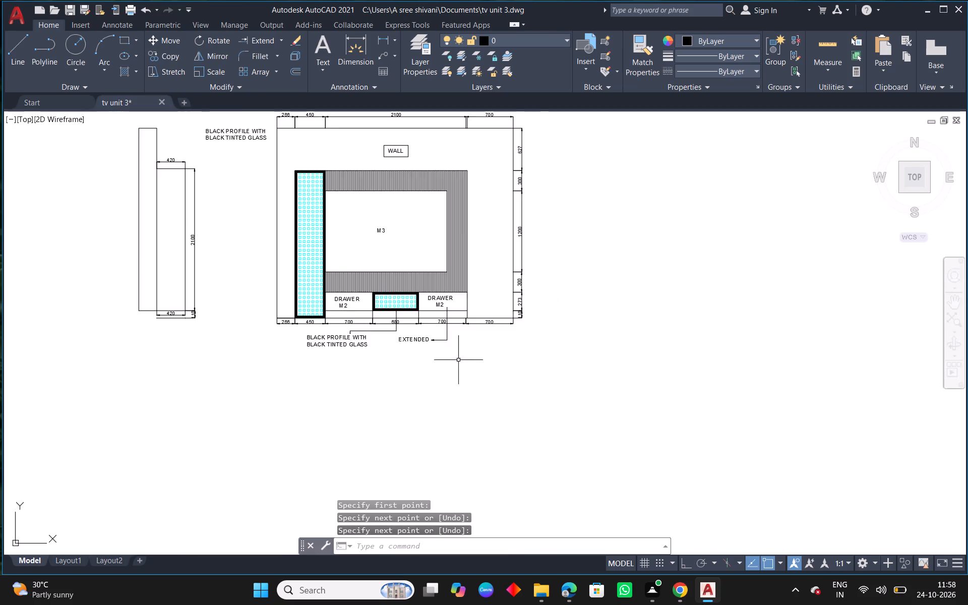
scroll(460, 361, down, 2)
middle_drag(576, 312, 527, 352)
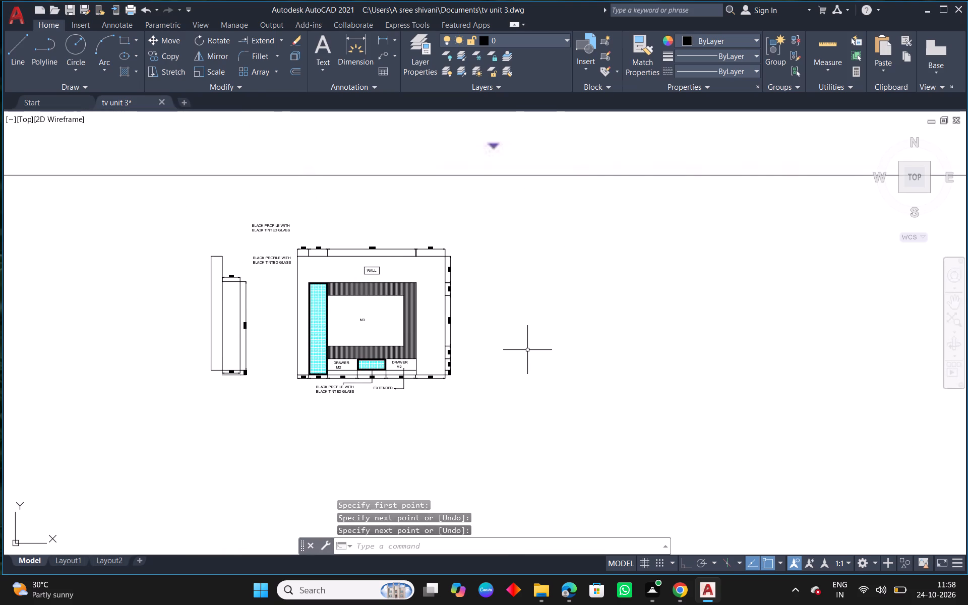
scroll(535, 358, down, 2)
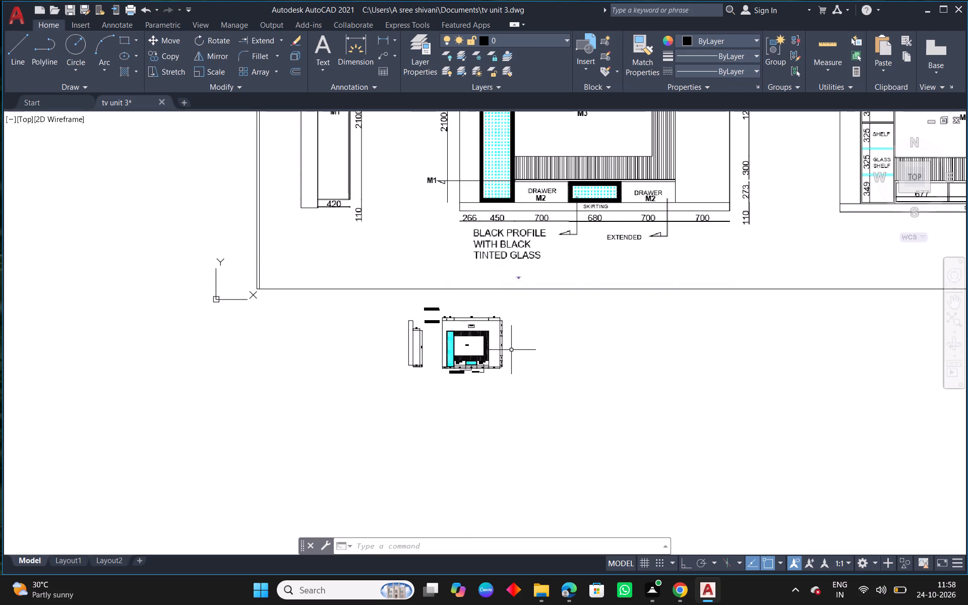
scroll(511, 350, down, 1)
middle_drag(571, 352, 504, 368)
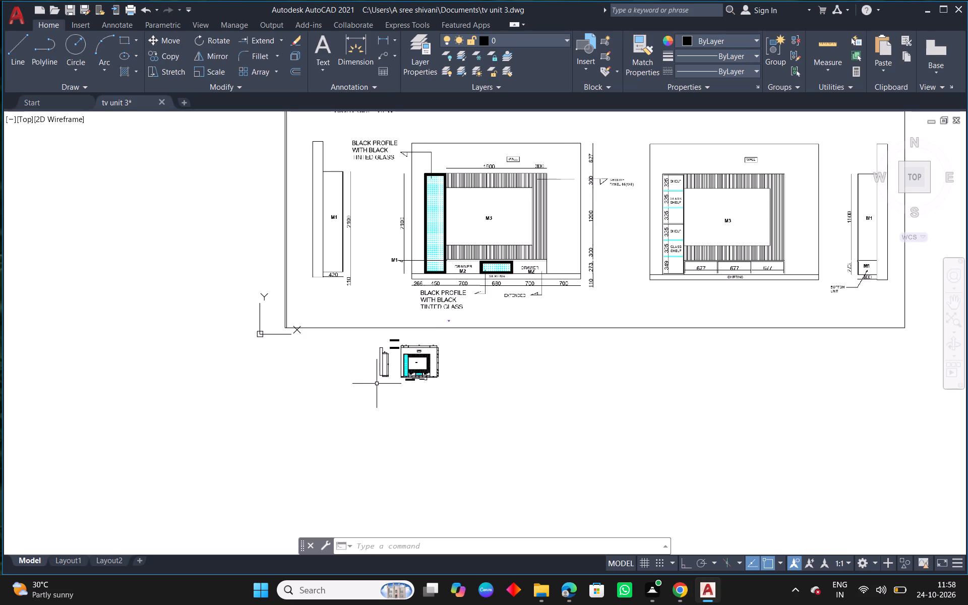
scroll(364, 368, up, 4)
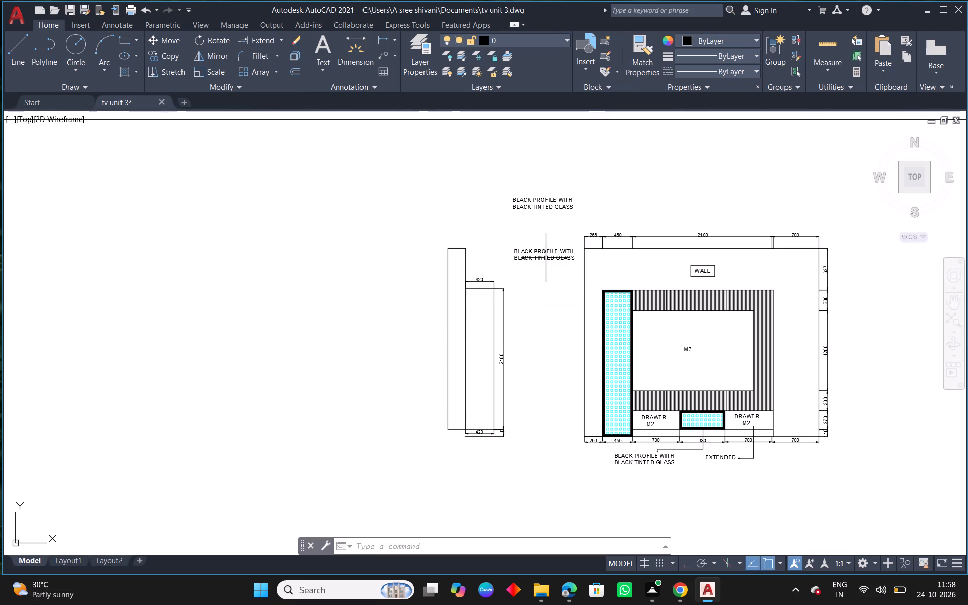
click(549, 202)
key(c)
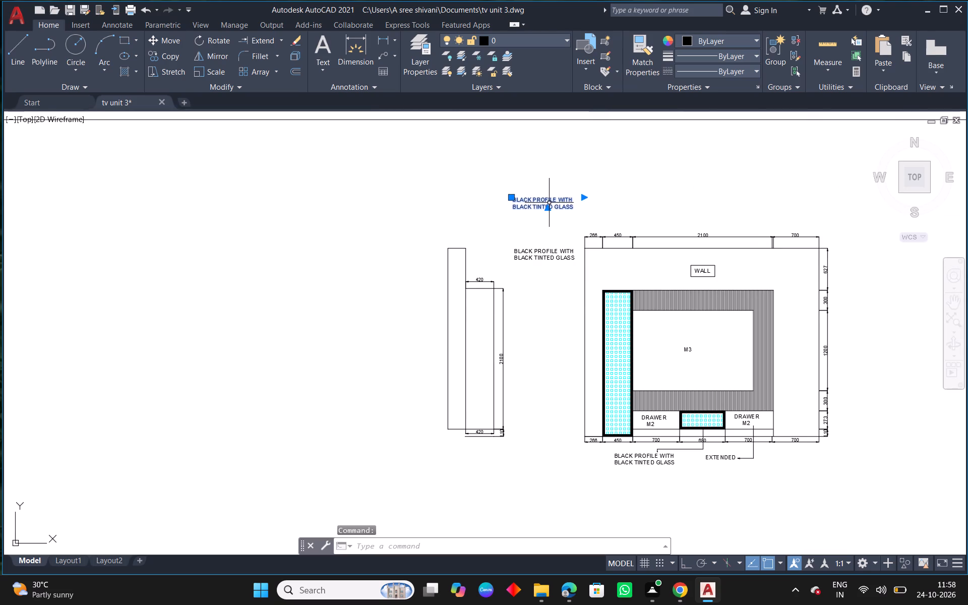
text(O)
key(space)
click(519, 209)
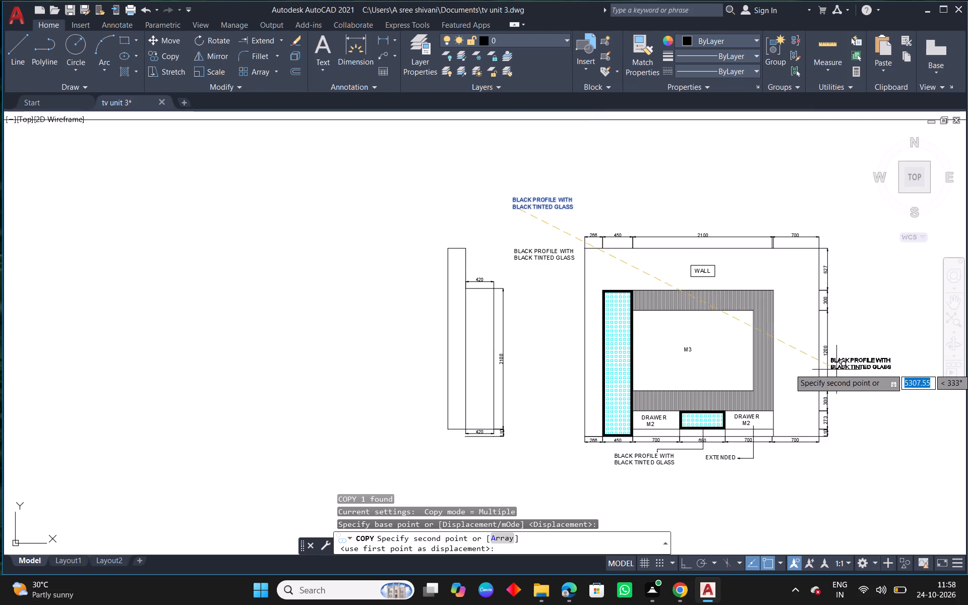
middle_drag(819, 351, 518, 373)
scroll(532, 378, down, 2)
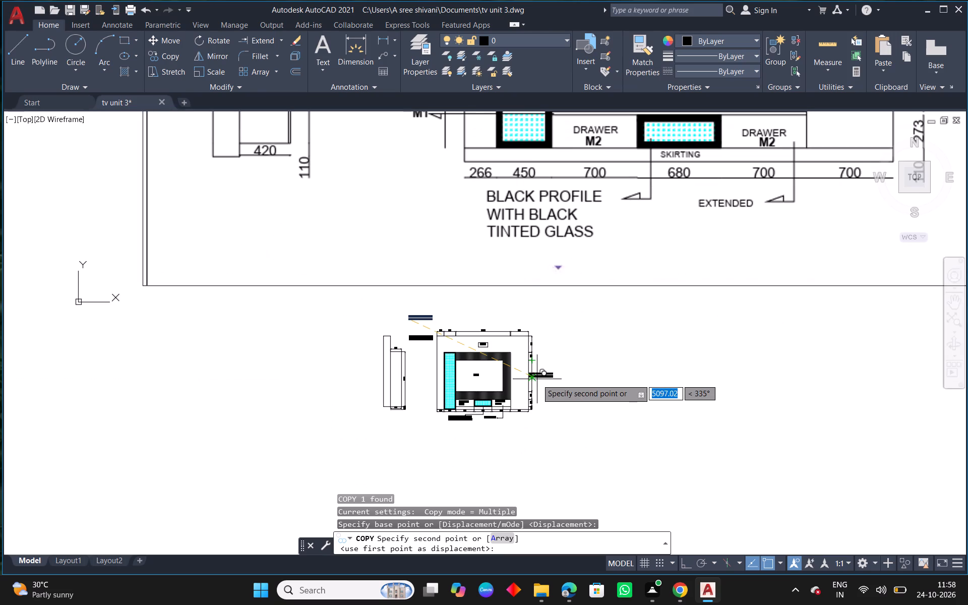
scroll(539, 378, down, 2)
middle_drag(632, 361, 533, 367)
scroll(486, 362, up, 3)
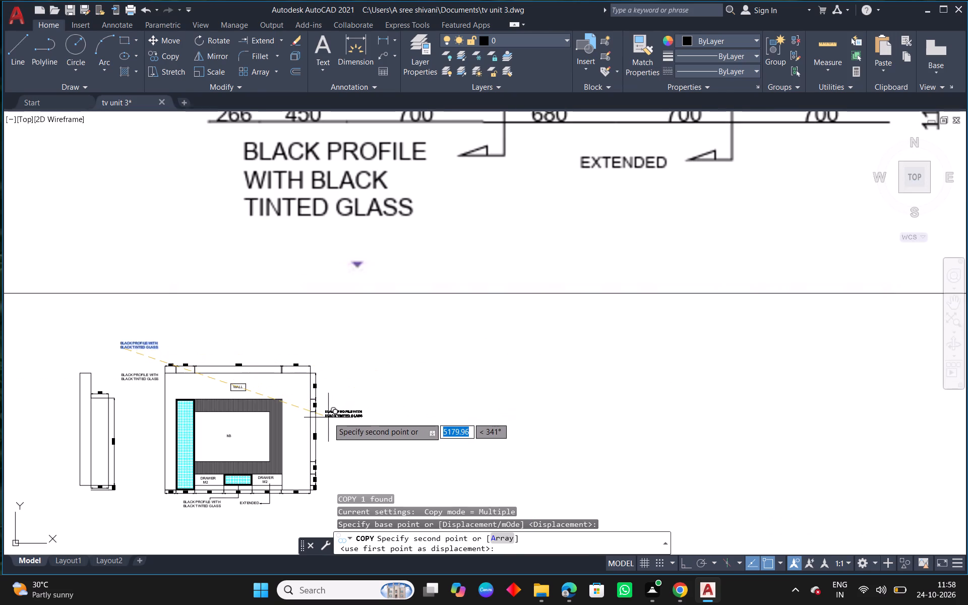
click(328, 417)
right_click(328, 417)
click(375, 239)
Replace the copied label's text beside the vertical dimensions with GROOVE, following the groove panel note in the reference elevation.
scroll(435, 351, down, 2)
middle_drag(608, 280, 342, 395)
scroll(368, 209, up, 1)
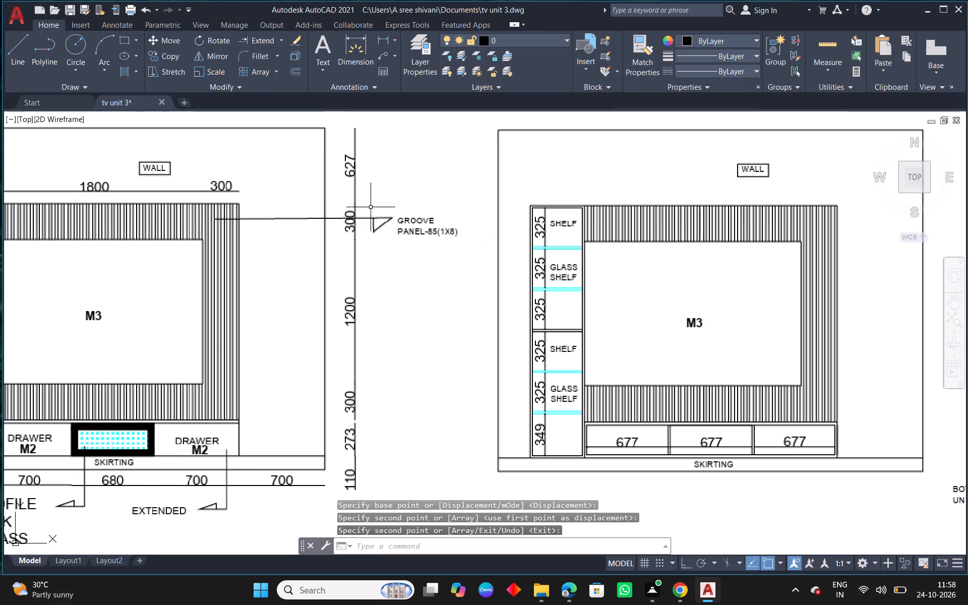
scroll(416, 243, down, 3)
middle_drag(394, 407, 452, 364)
scroll(374, 328, up, 2)
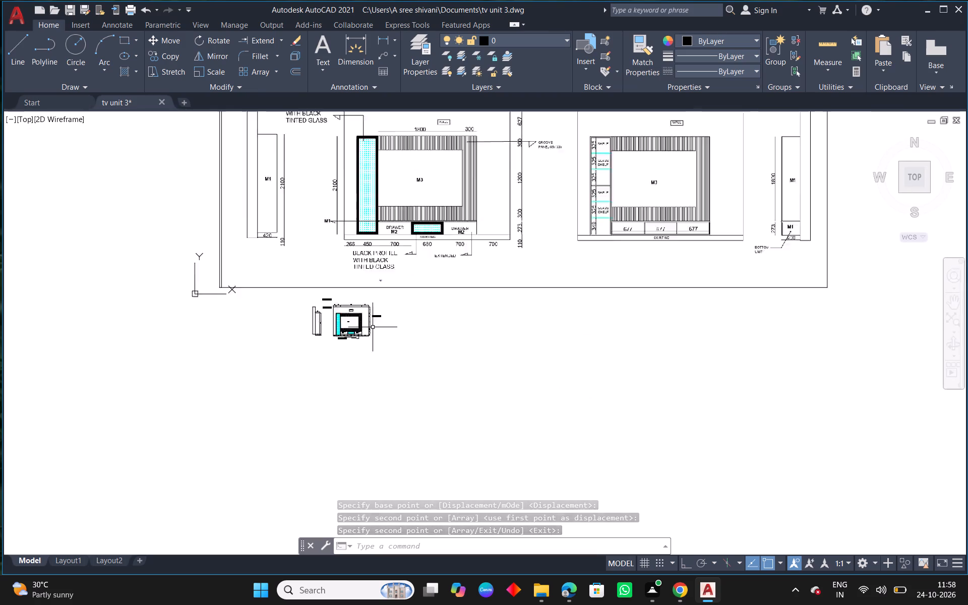
scroll(367, 324, up, 2)
scroll(405, 295, up, 2)
key(e)
key(d)
key(space)
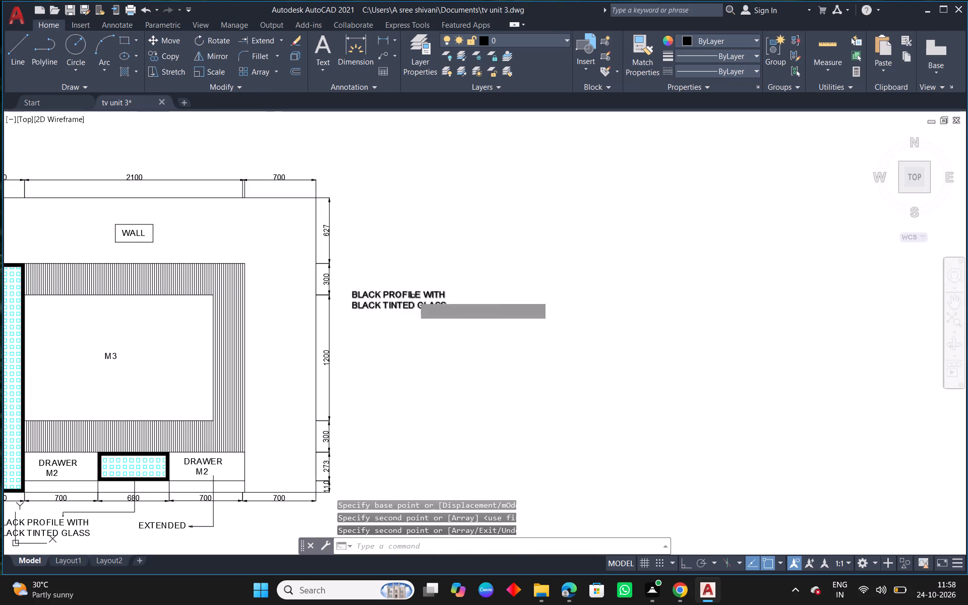
click(412, 302)
drag(453, 306, 321, 293)
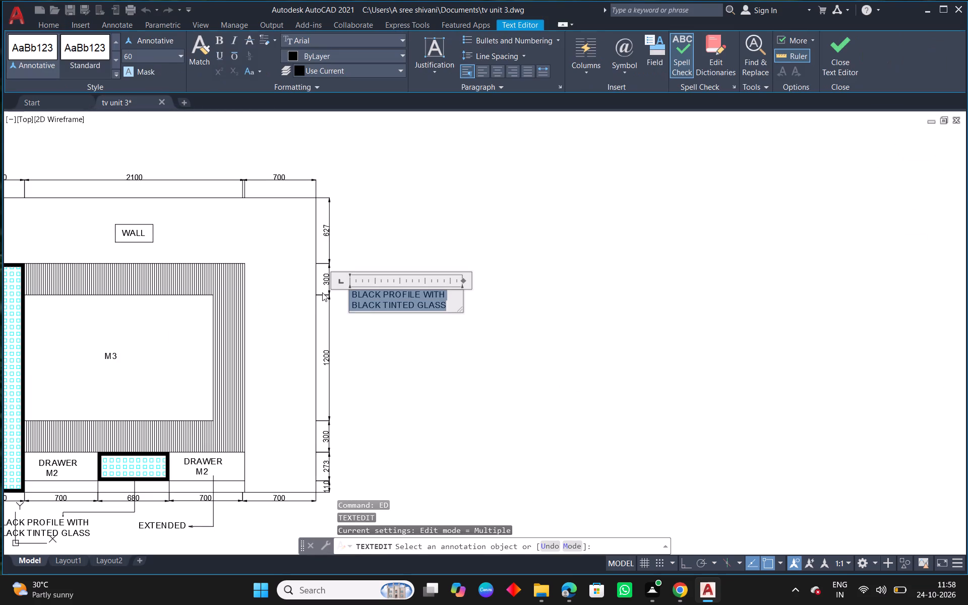
key(BackSpace)
text(GRO)
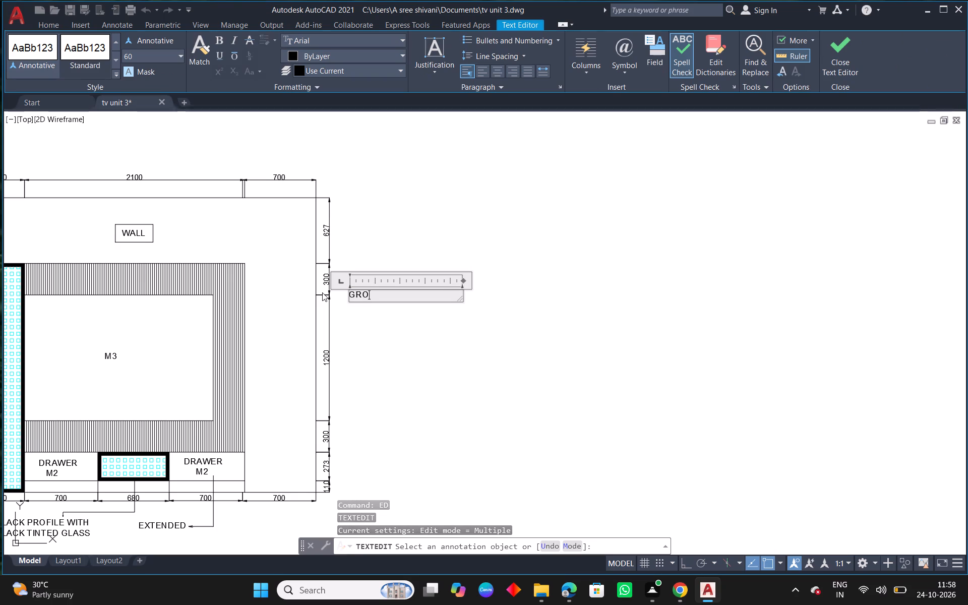
text(OVE)
key(space)
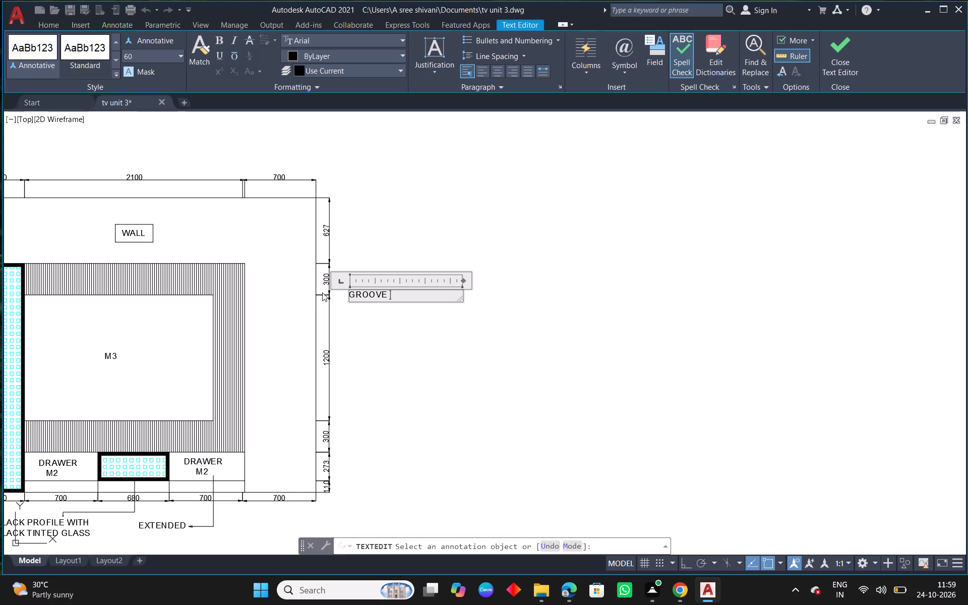
Add a second line reading PANEL-85(1X8) beneath GROOVE in the label beside the vertical dimensions, following the reference note.
scroll(430, 337, down, 6)
scroll(526, 281, up, 3)
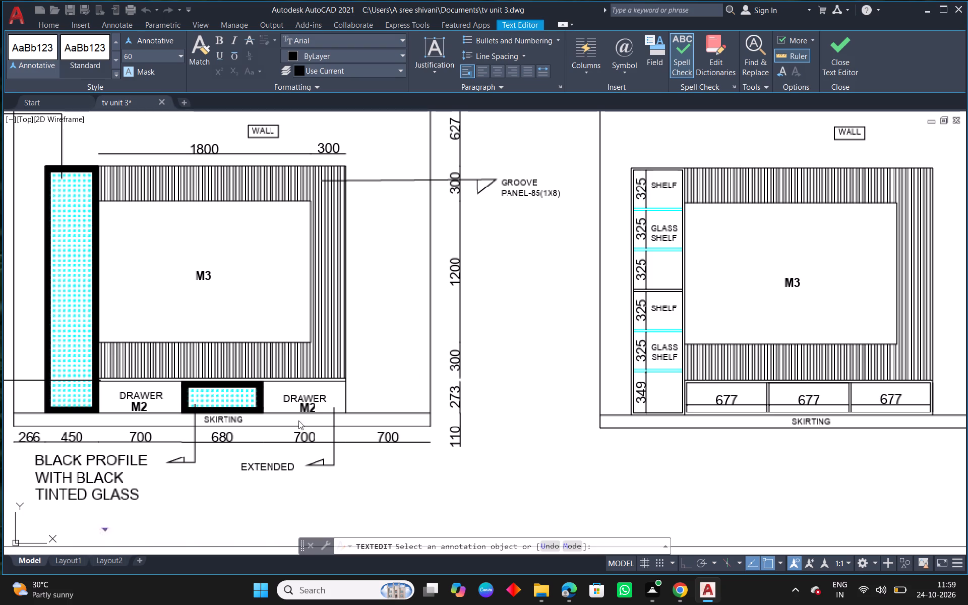
scroll(299, 393, down, 3)
scroll(203, 450, up, 3)
scroll(442, 416, up, 2)
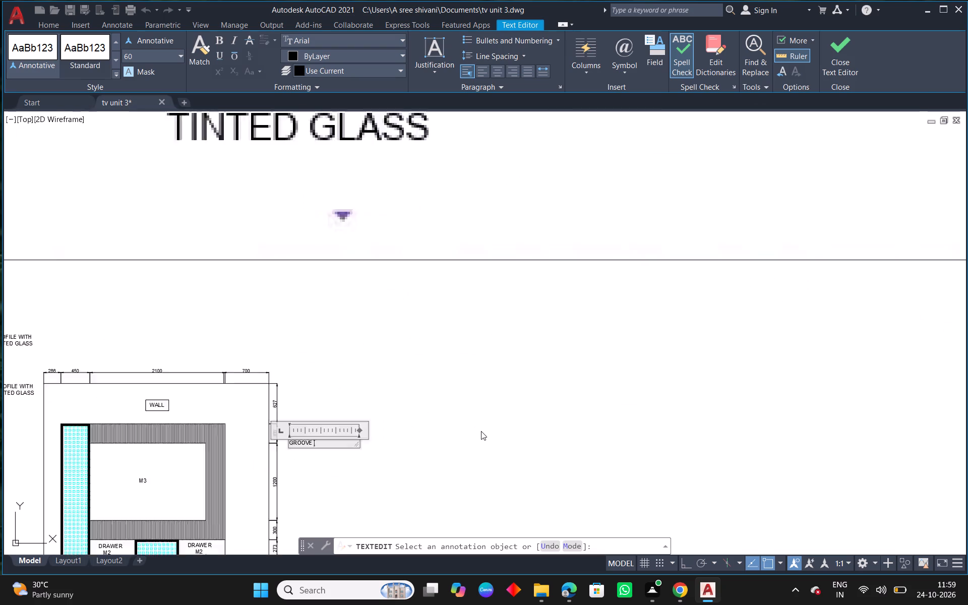
scroll(481, 431, up, 1)
key(Return)
text(PANEL-85)
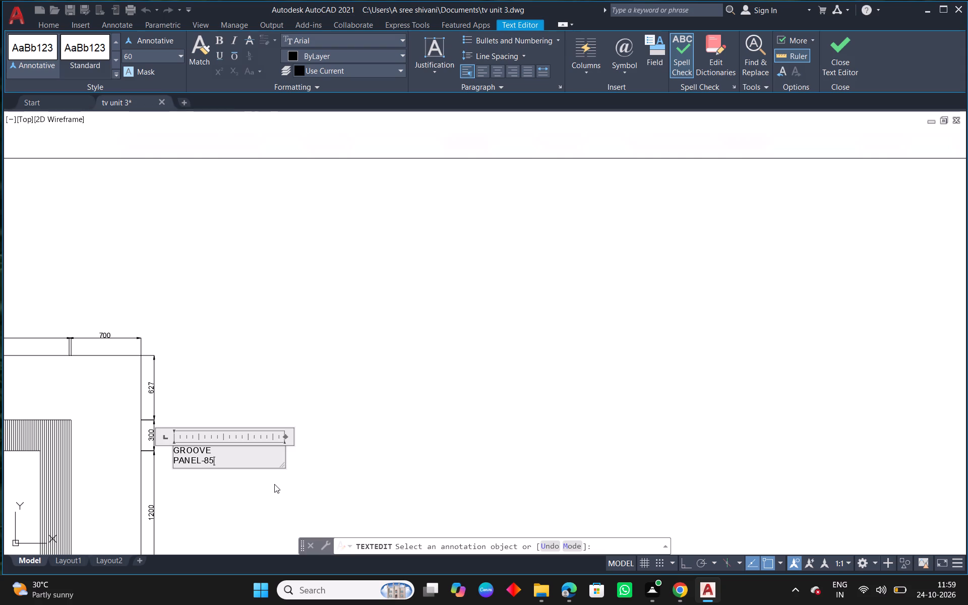
key(shift+parenleft)
key(1)
key(x)
scroll(302, 314, down, 5)
scroll(472, 154, up, 3)
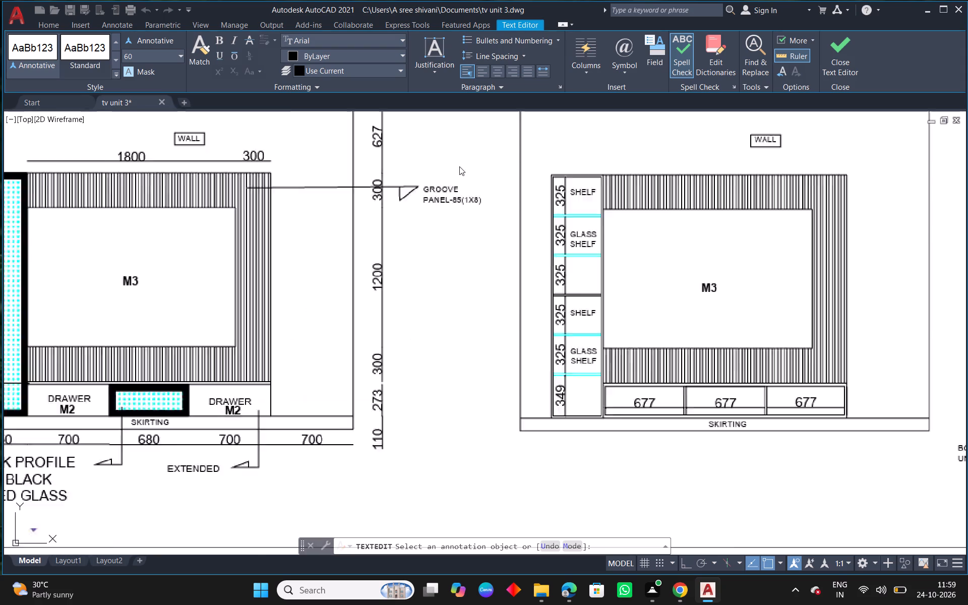
scroll(459, 166, up, 1)
scroll(511, 286, up, 2)
scroll(475, 246, down, 7)
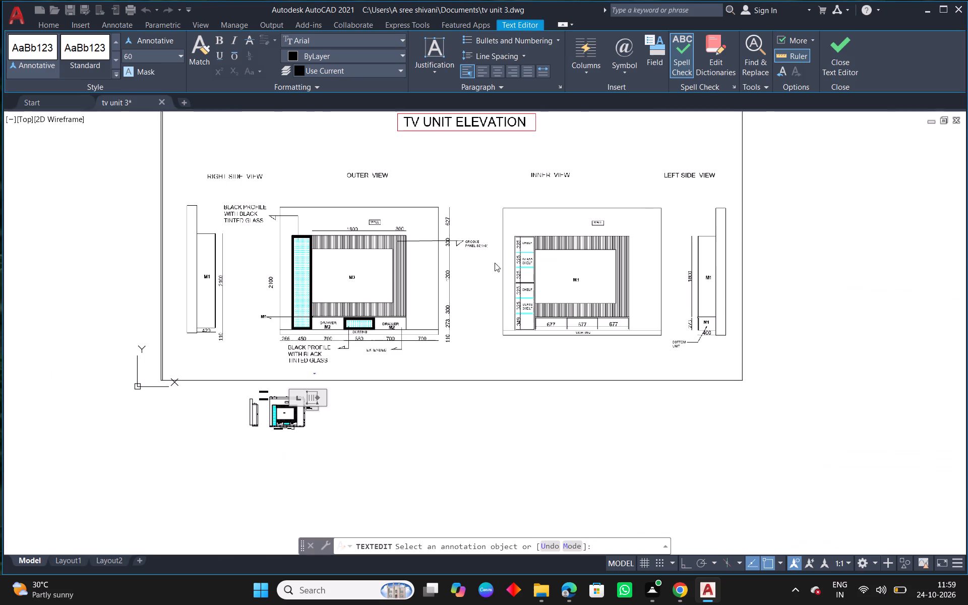
scroll(332, 418, up, 6)
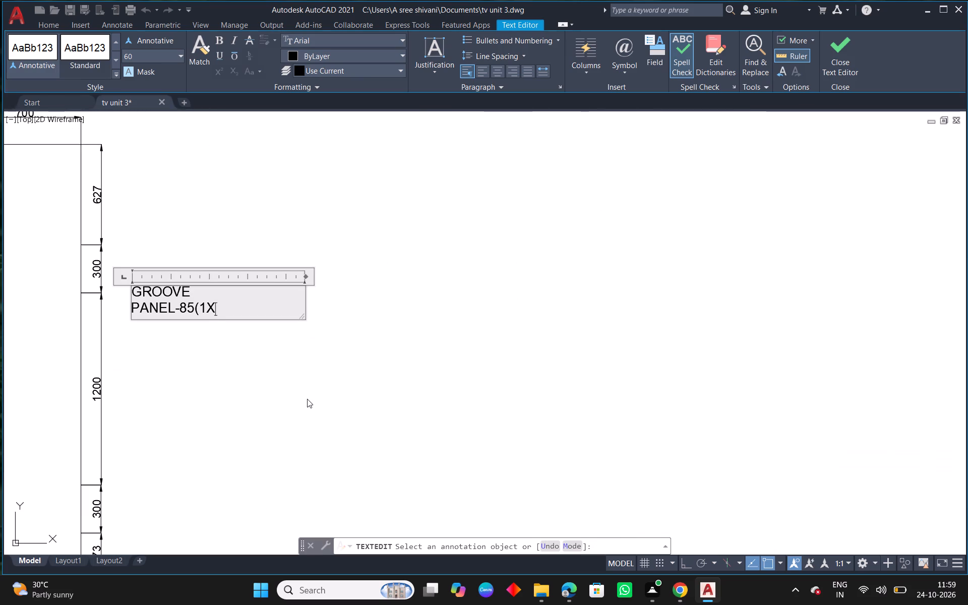
key(8)
key(shift+parenright)
click(403, 322)
right_click(403, 322)
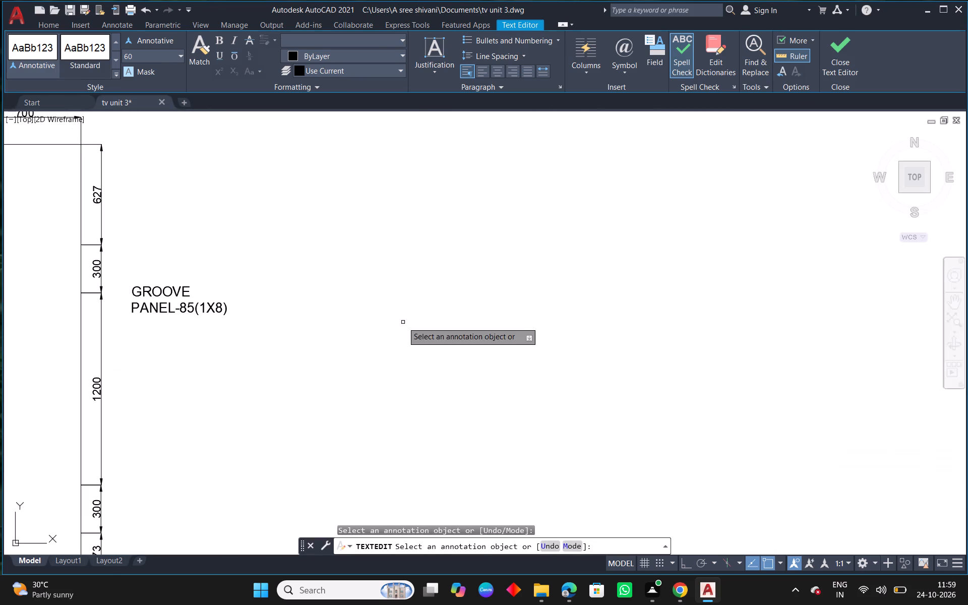
click(462, 335)
Draw a leader from the upper far corner of the grooved panel horizontally about 1340 past the 300 dimension, turning down toward GROOVE with Ortho on.
scroll(463, 347, down, 2)
middle_drag(385, 382, 443, 370)
scroll(339, 305, up, 2)
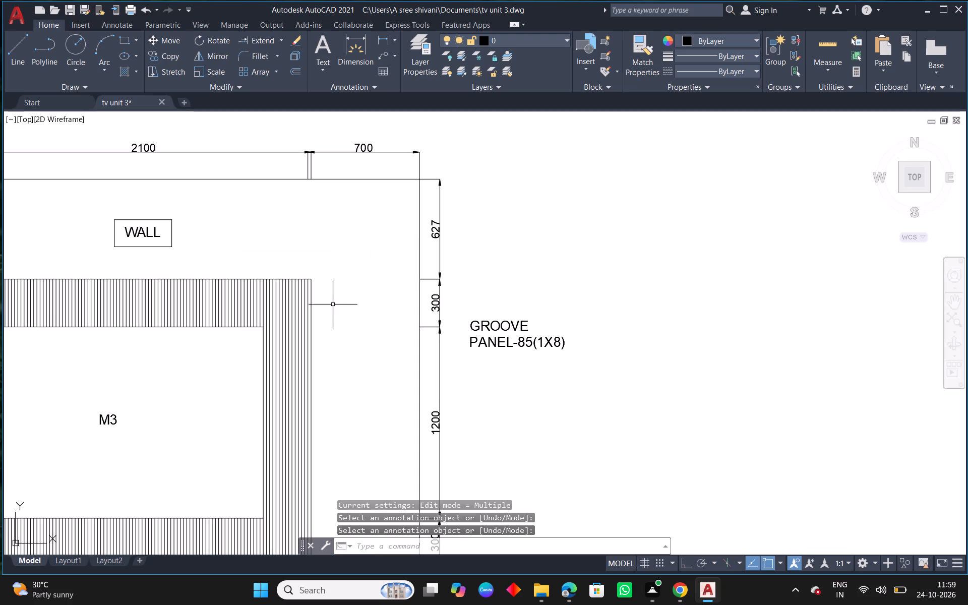
click(16, 45)
scroll(367, 349, up, 1)
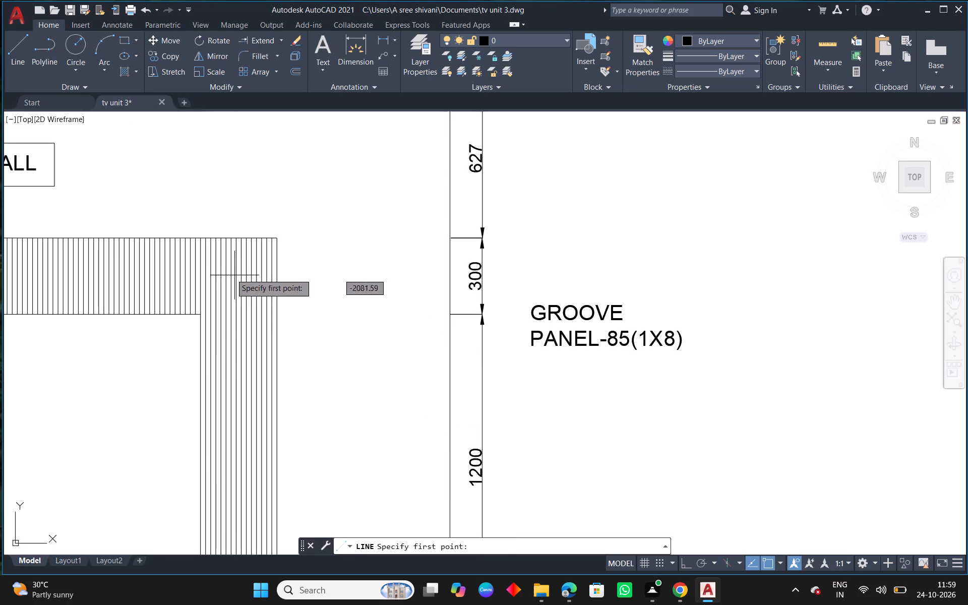
click(223, 271)
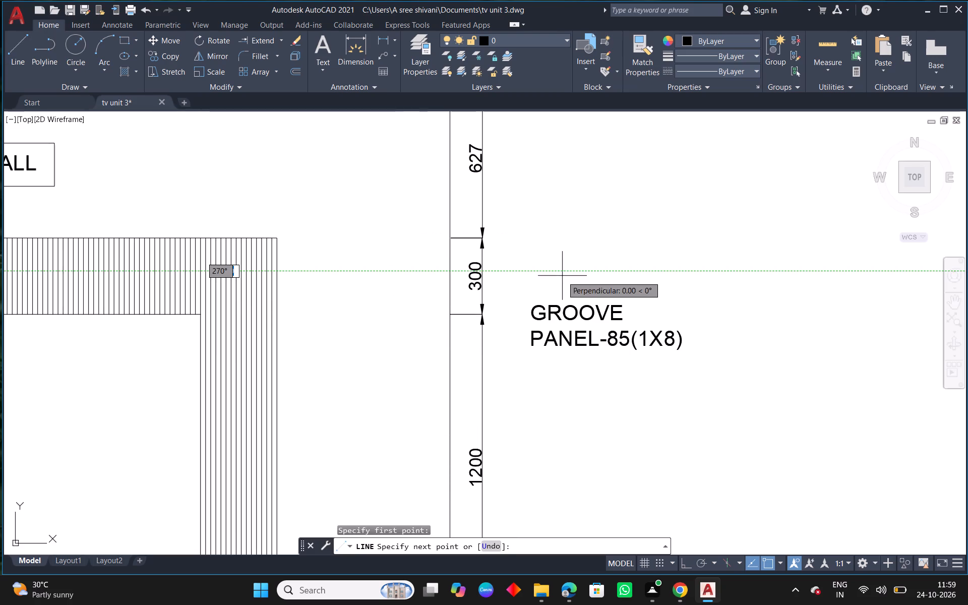
click(564, 270)
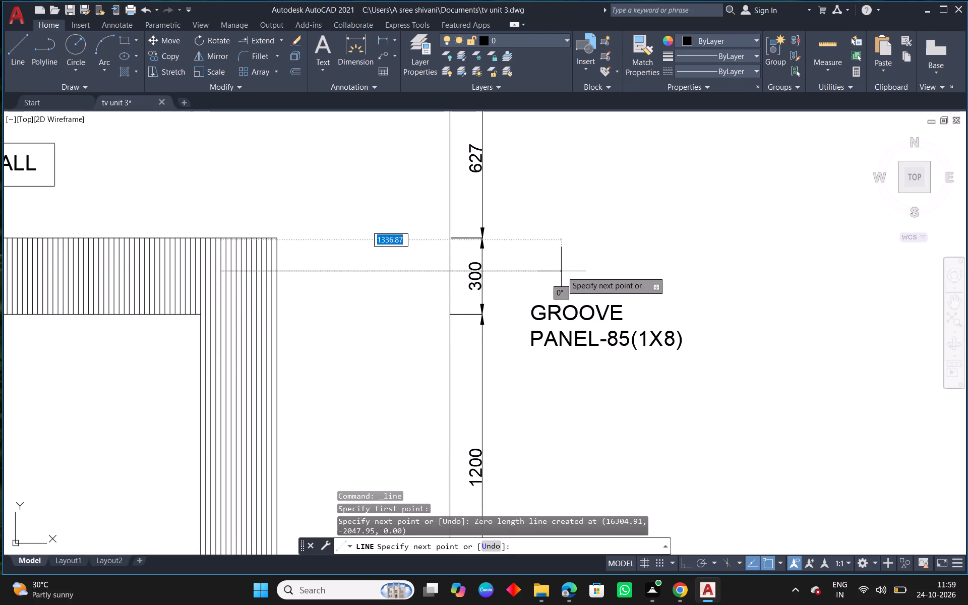
click(564, 271)
scroll(567, 294, up, 3)
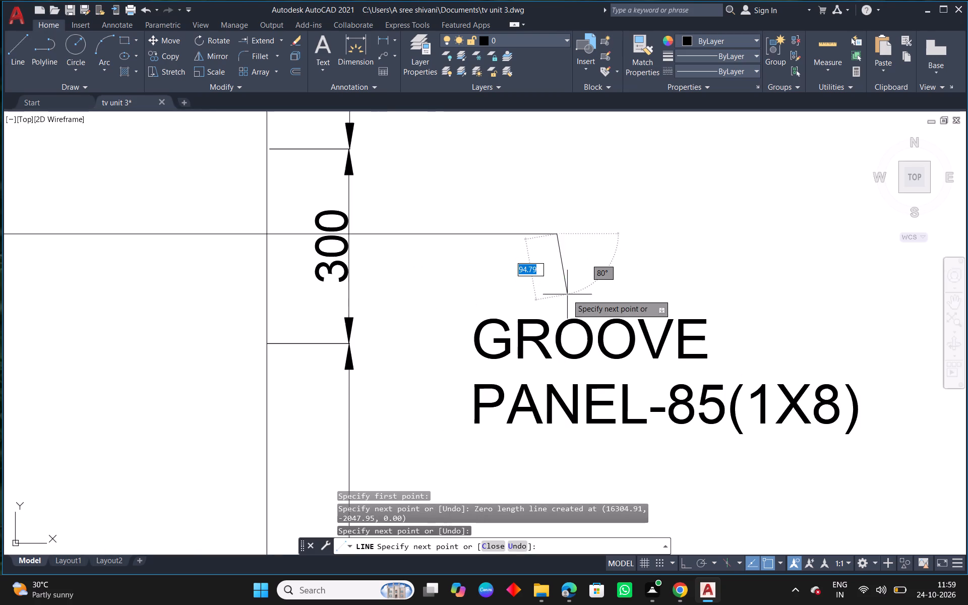
drag(687, 568, 687, 563)
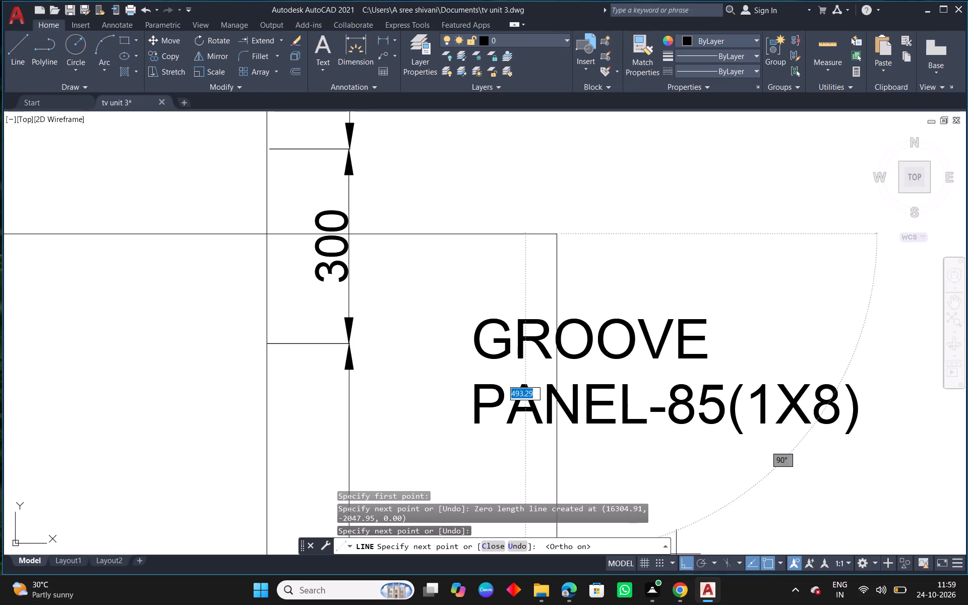
click(560, 280)
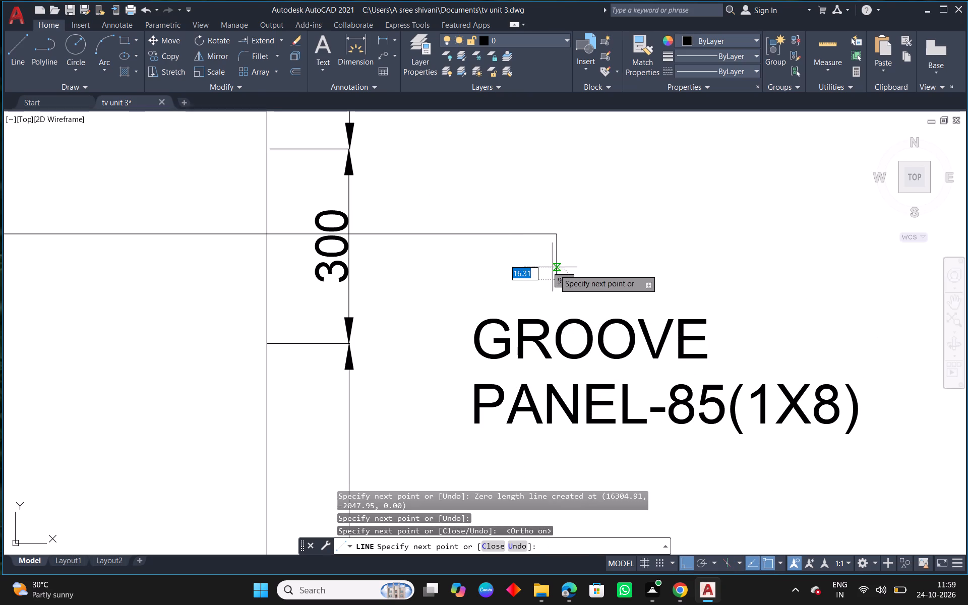
Draw an open arrowhead at the leader's lower end above the GROOVE label with two slanted strokes, with Ortho off.
click(690, 564)
scroll(572, 262, up, 1)
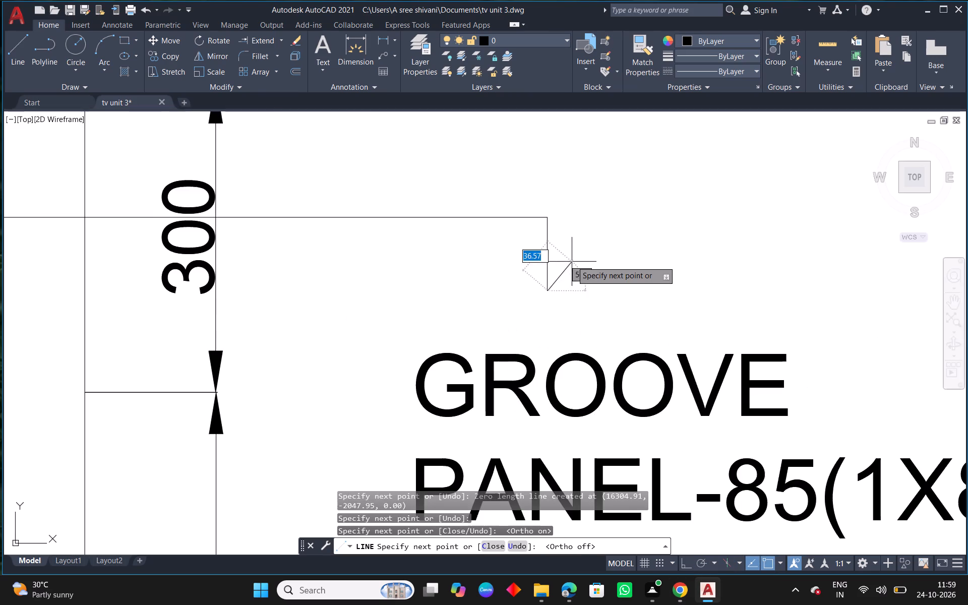
scroll(564, 256, up, 1)
click(553, 253)
right_click(553, 253)
click(581, 259)
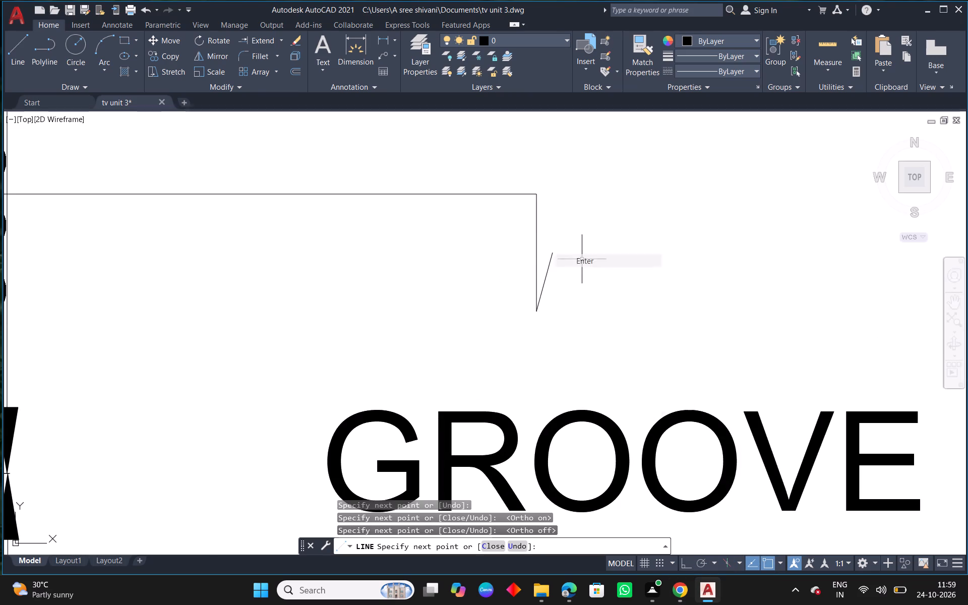
right_click(485, 236)
click(525, 247)
drag(536, 312, 533, 296)
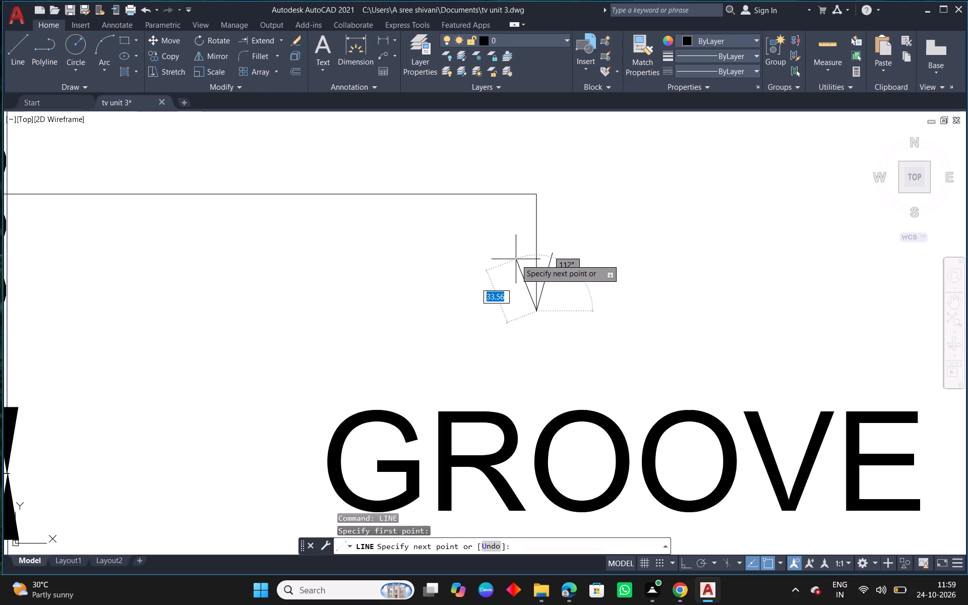
click(521, 254)
right_click(523, 255)
click(550, 265)
Check the reference elevations and open the upper spare BLACK PROFILE WITH BLACK TINTED GLASS label for text editing.
scroll(549, 291, down, 5)
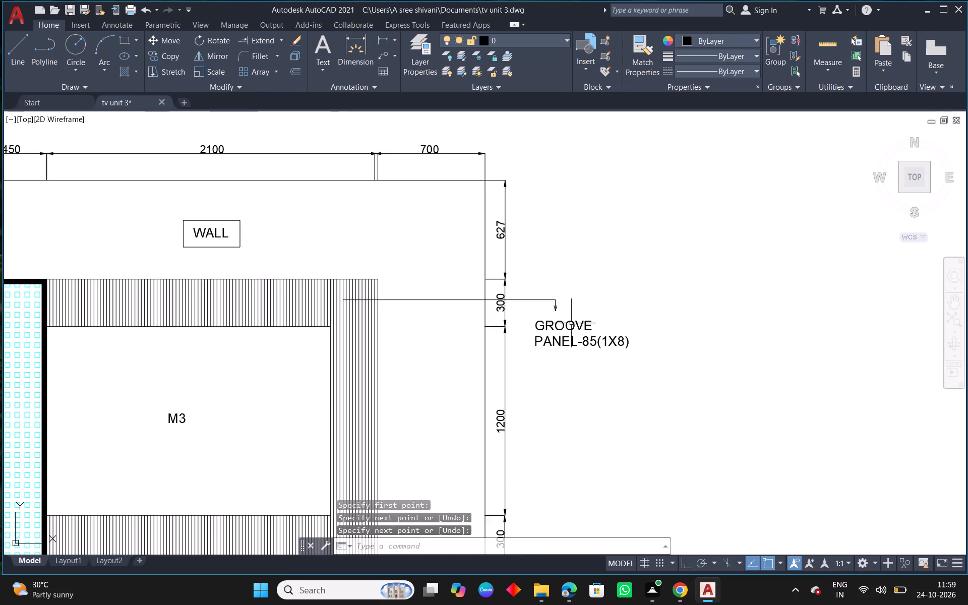
scroll(698, 386, down, 1)
middle_drag(781, 395, 579, 333)
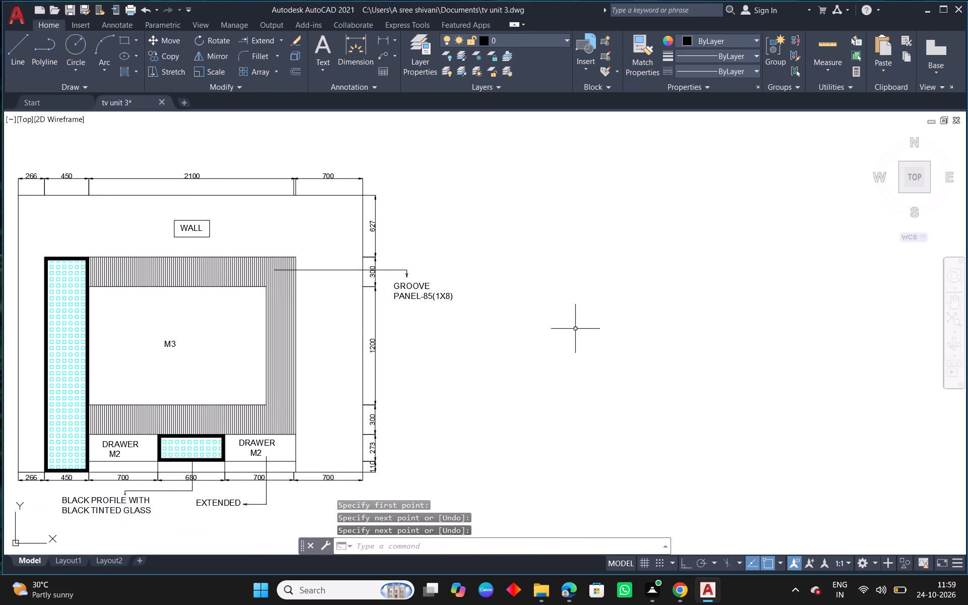
scroll(575, 328, down, 2)
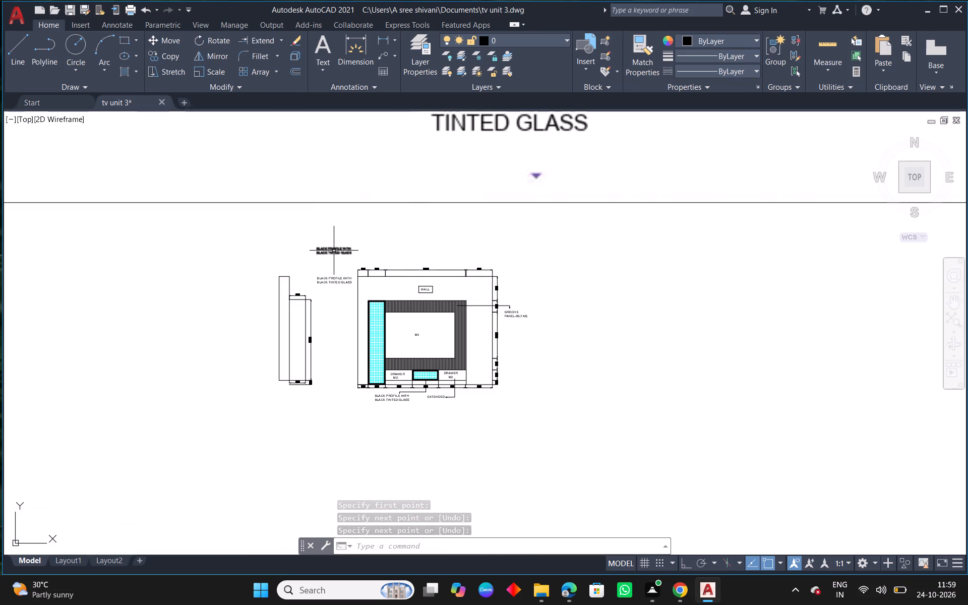
click(334, 250)
scroll(329, 247, up, 2)
scroll(337, 270, down, 2)
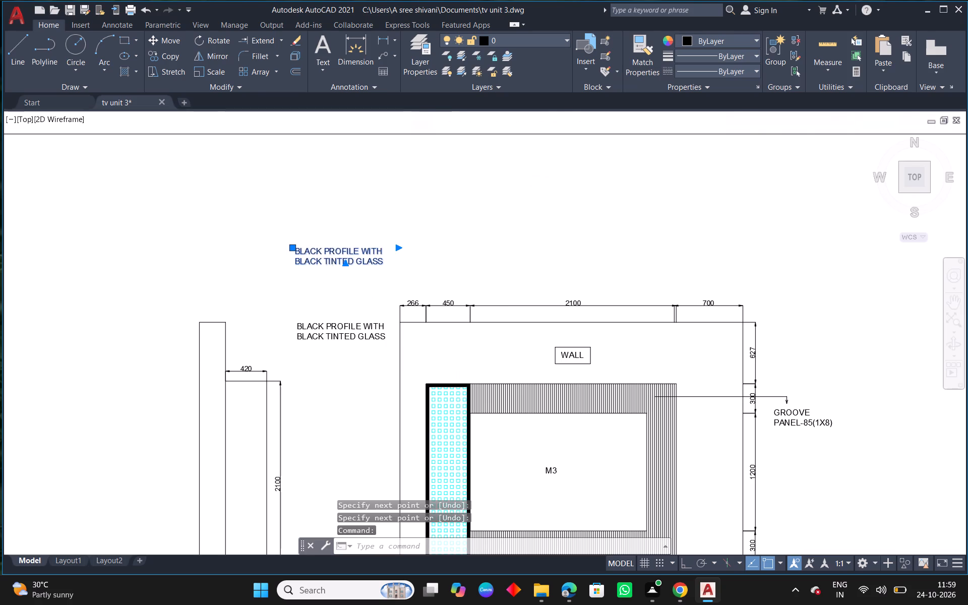
scroll(343, 284, down, 5)
scroll(396, 217, up, 3)
middle_drag(390, 284, 415, 174)
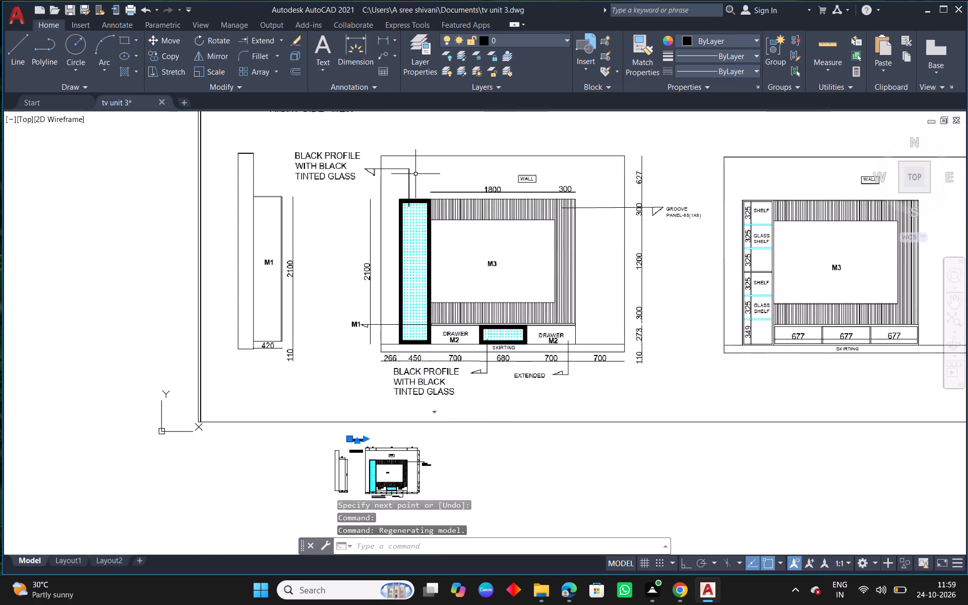
scroll(354, 464, up, 2)
middle_drag(382, 425, 439, 348)
scroll(424, 322, up, 1)
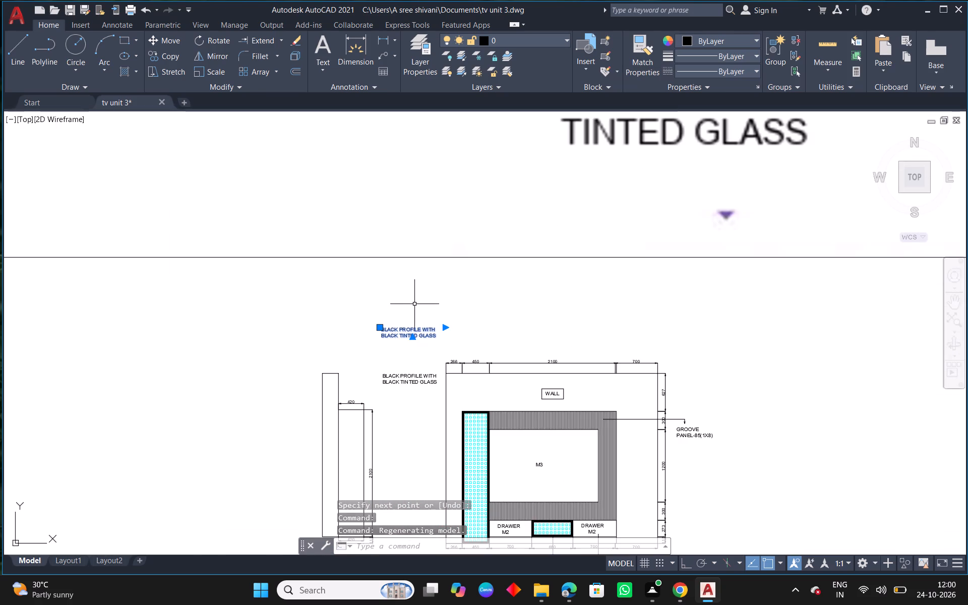
text(ED)
click(454, 332)
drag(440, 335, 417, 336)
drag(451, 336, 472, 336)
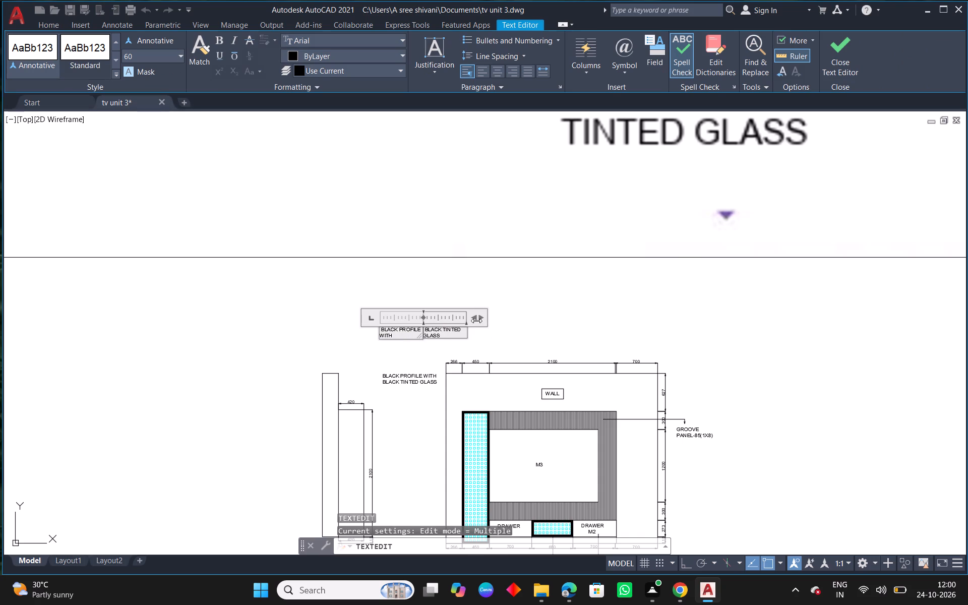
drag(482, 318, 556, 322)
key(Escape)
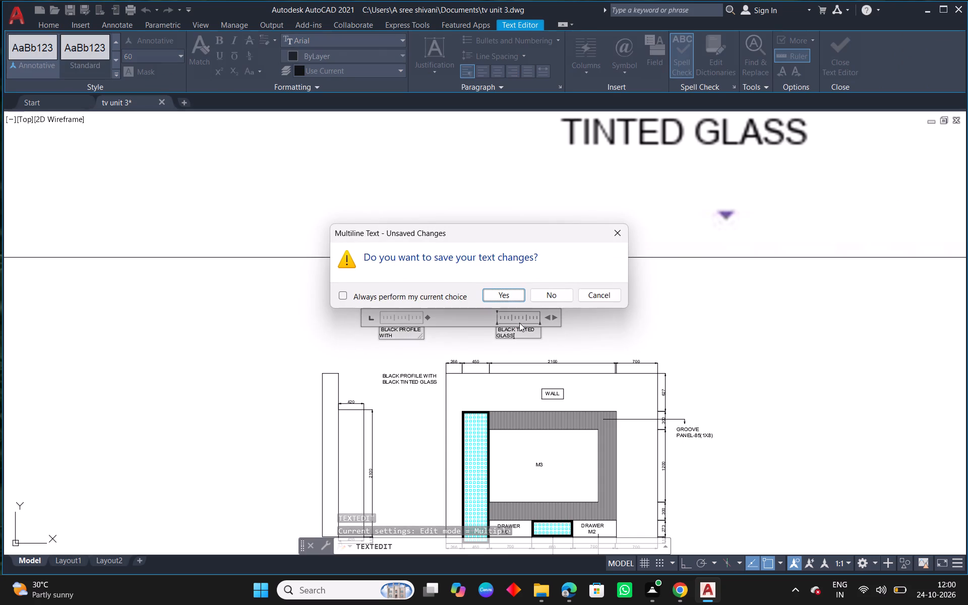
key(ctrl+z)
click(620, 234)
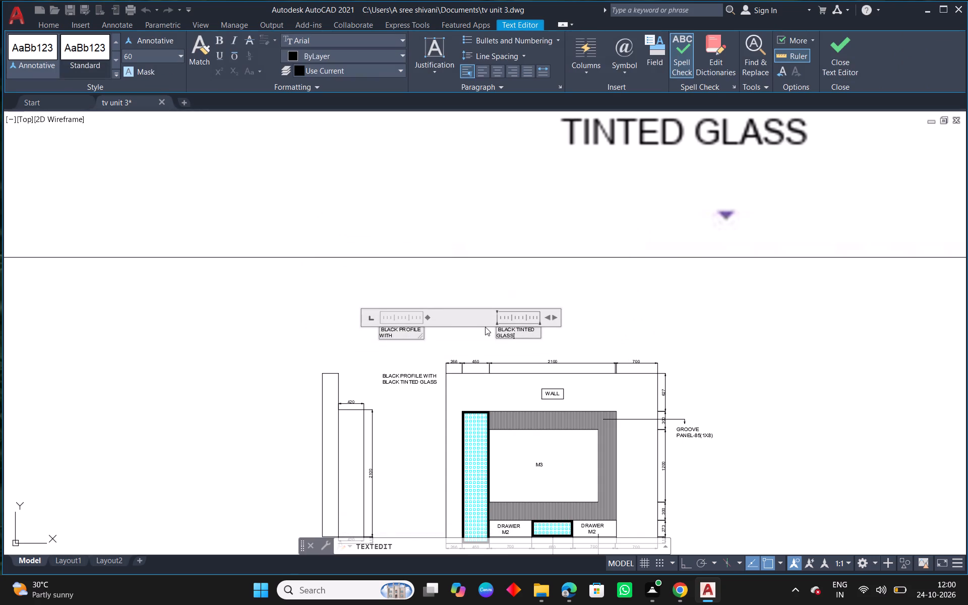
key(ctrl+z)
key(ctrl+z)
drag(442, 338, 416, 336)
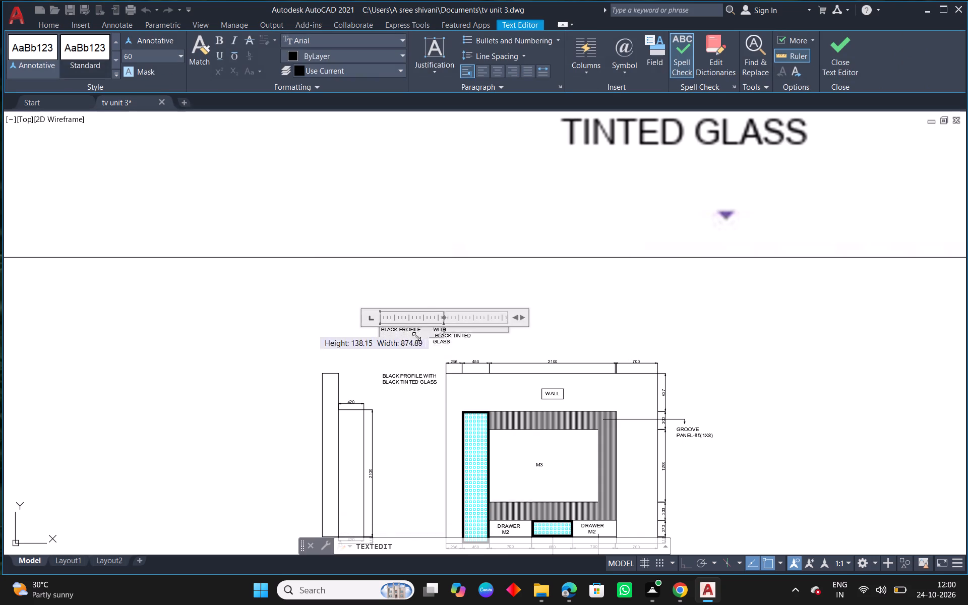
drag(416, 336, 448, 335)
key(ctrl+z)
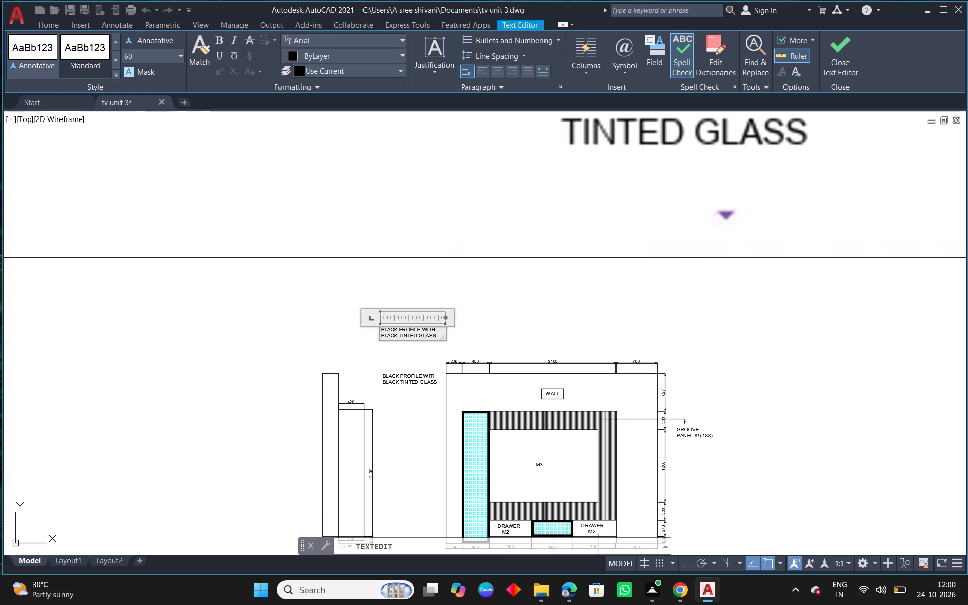
Replace the upper spare label's text with RIGHT SIDE VIEW and finish the text edit.
drag(437, 333, 378, 329)
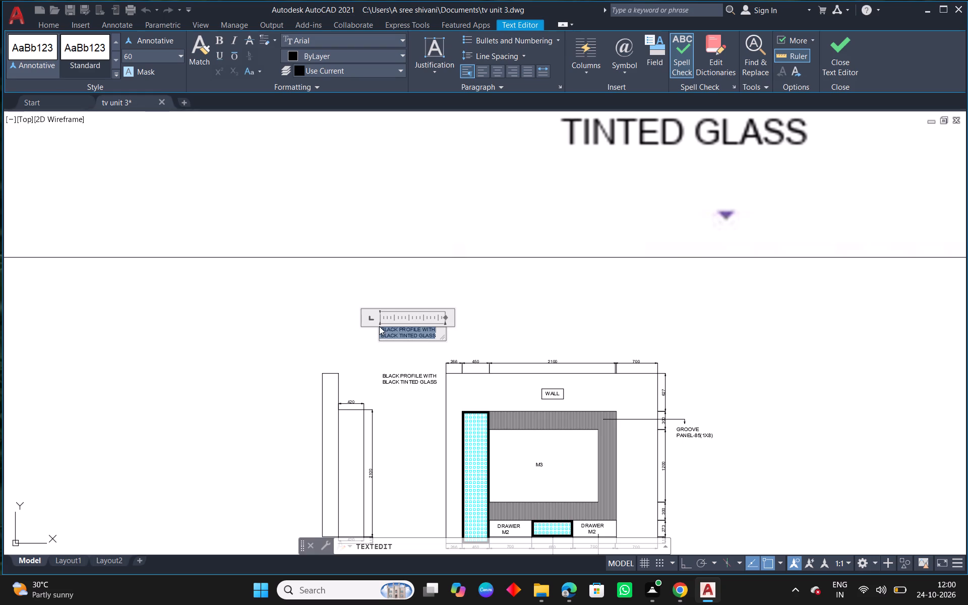
key(BackSpace)
text(RIGHT SIDE VIEW)
click(463, 322)
right_click(464, 321)
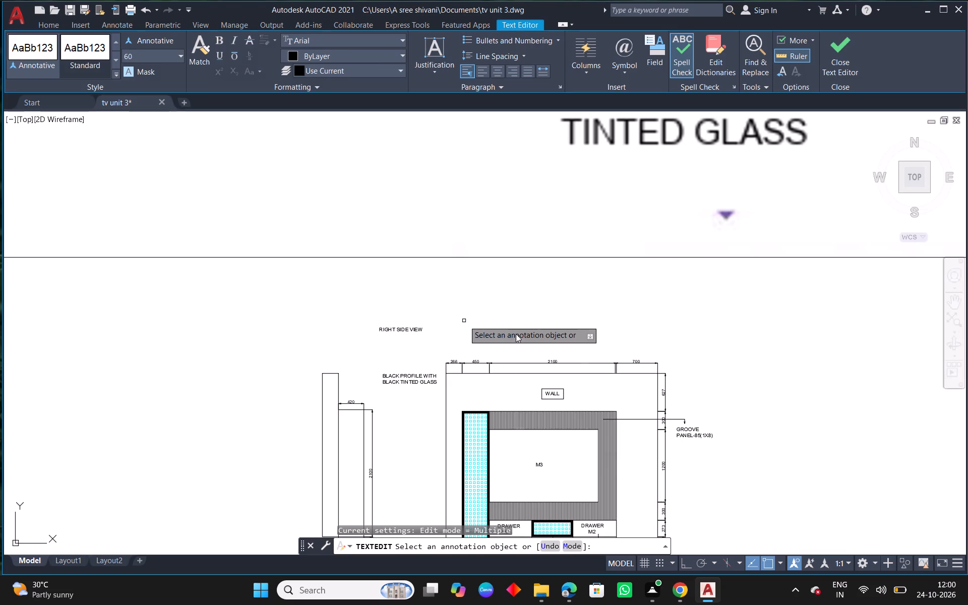
click(525, 336)
scroll(439, 337, down, 3)
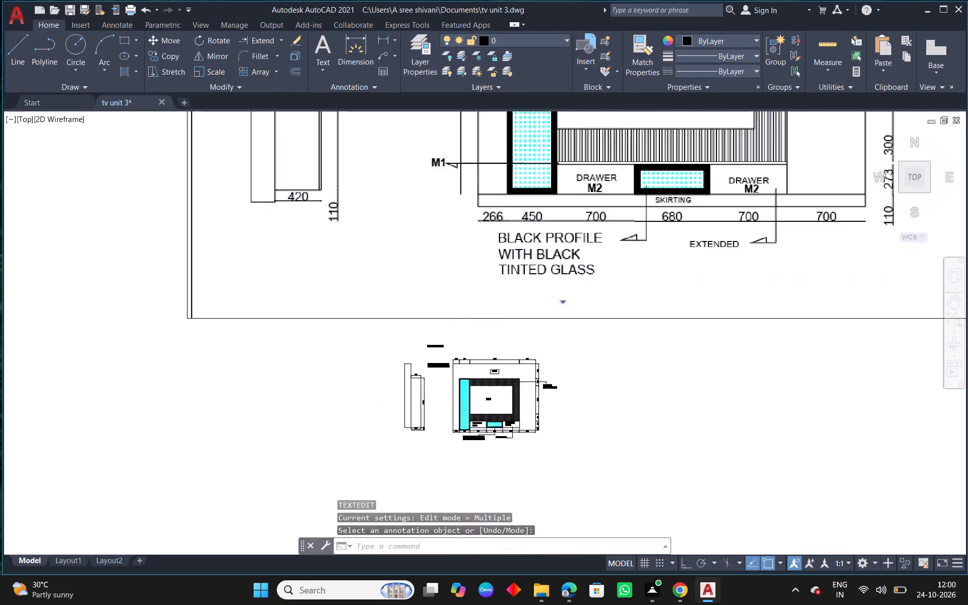
Move the RIGHT SIDE VIEW title to just above the redrawn side elevation.
scroll(586, 355, down, 2)
middle_drag(630, 372, 525, 357)
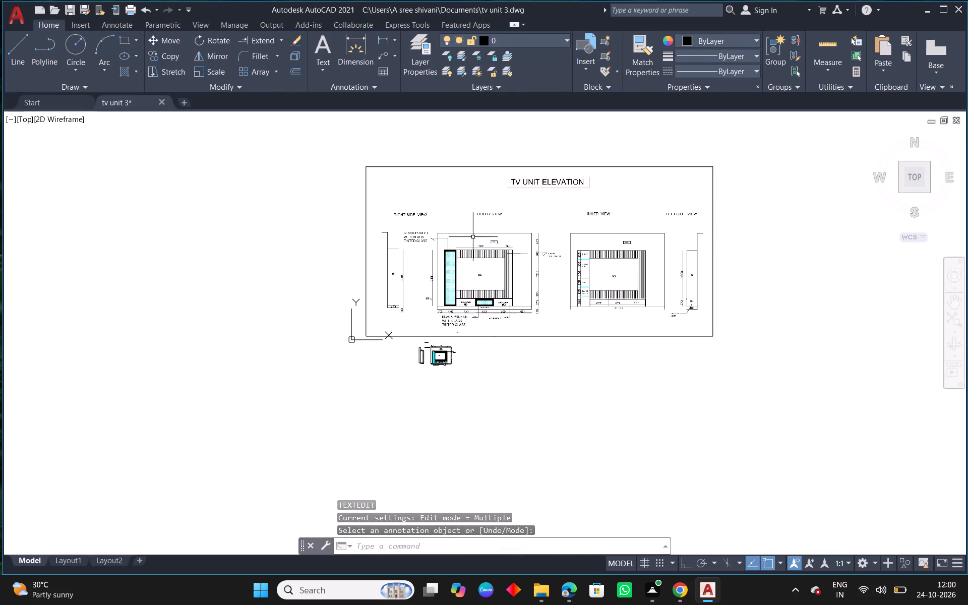
scroll(476, 220, up, 2)
middle_drag(523, 464, 595, 256)
scroll(430, 340, up, 3)
scroll(379, 287, up, 2)
click(388, 272)
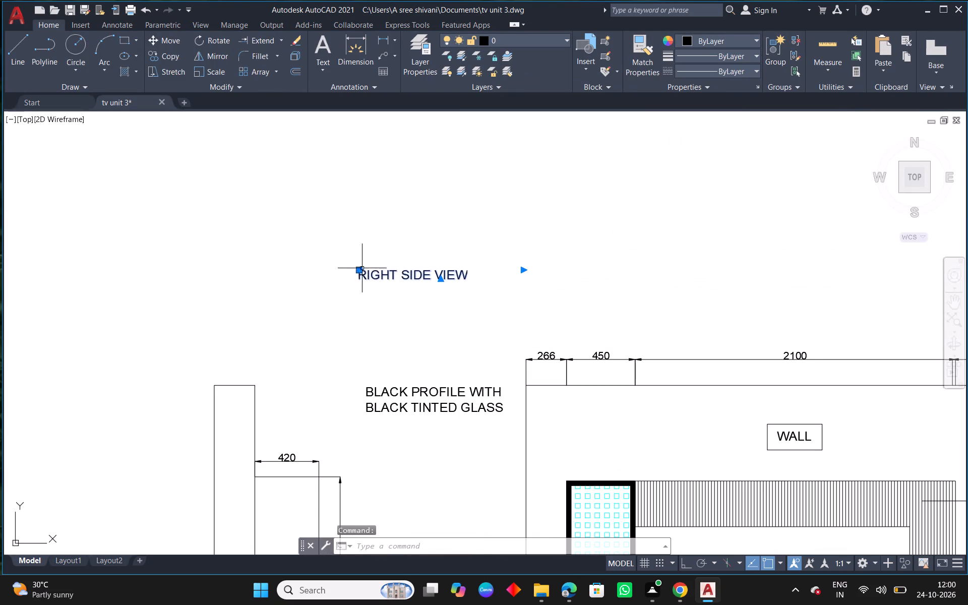
click(362, 268)
click(229, 325)
click(359, 270)
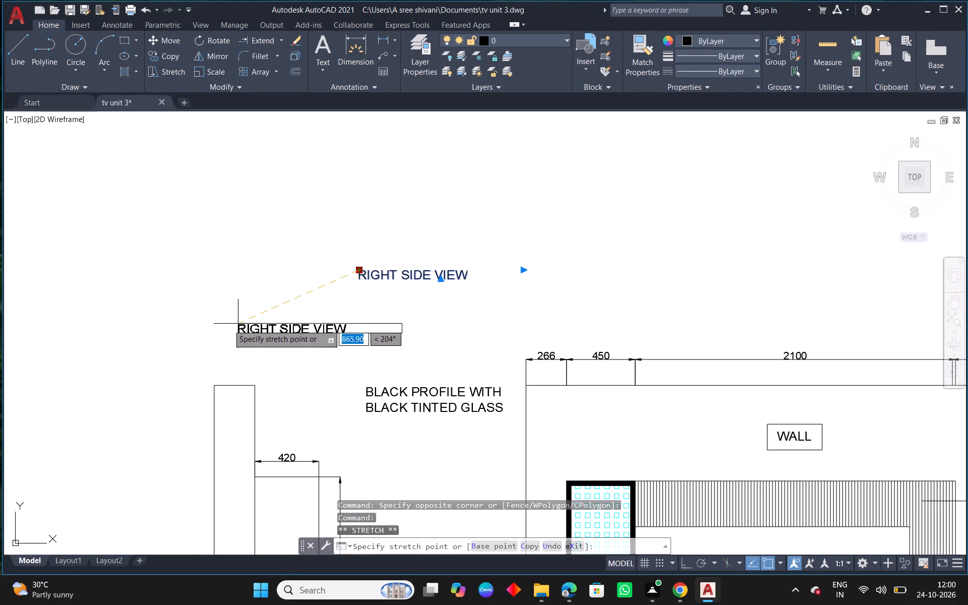
click(189, 329)
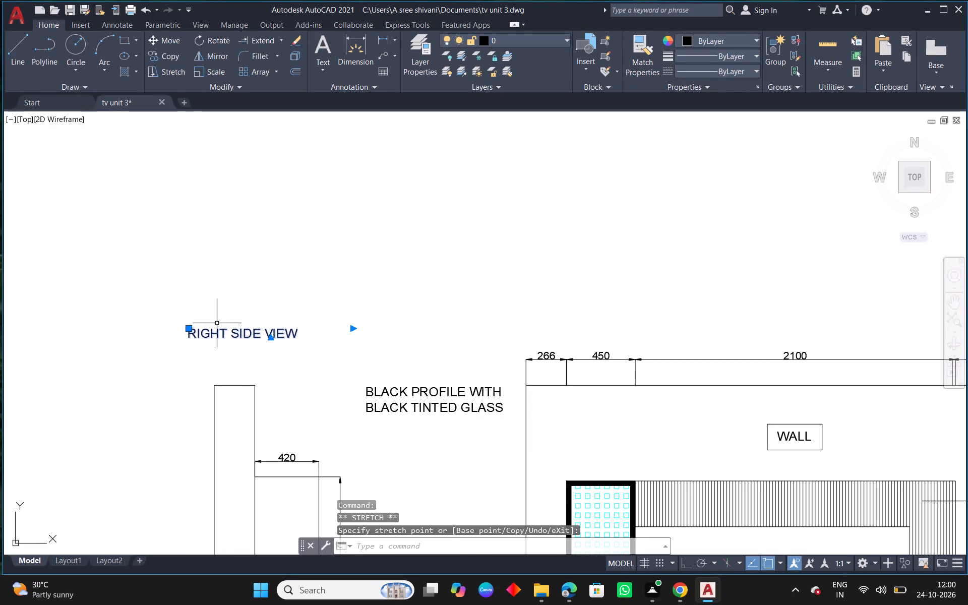
key(Escape)
Set the RIGHT SIDE VIEW title's text height to 80.
click(223, 330)
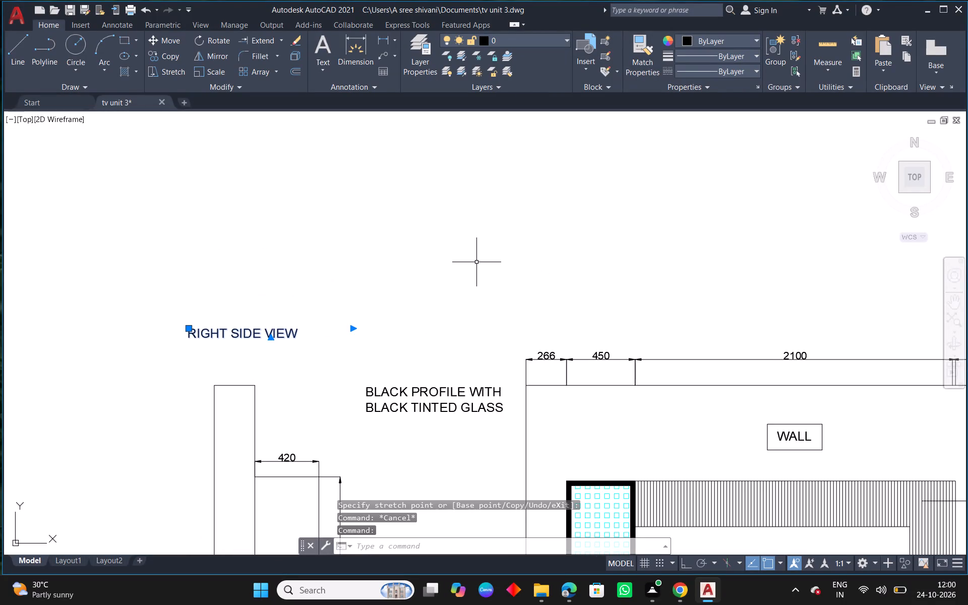
key(ctrl+1)
click(108, 284)
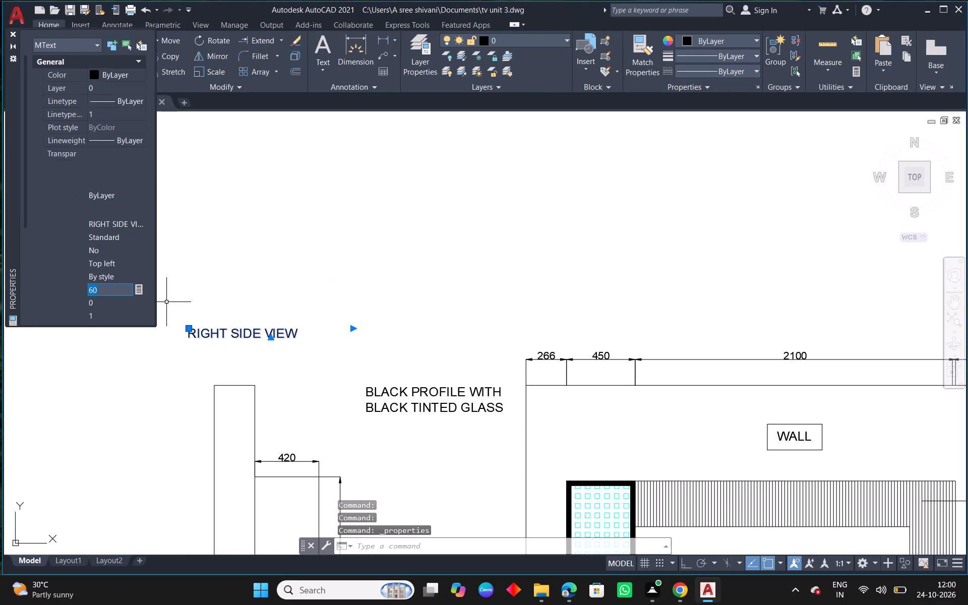
key(BackSpace)
text(80)
key(Return)
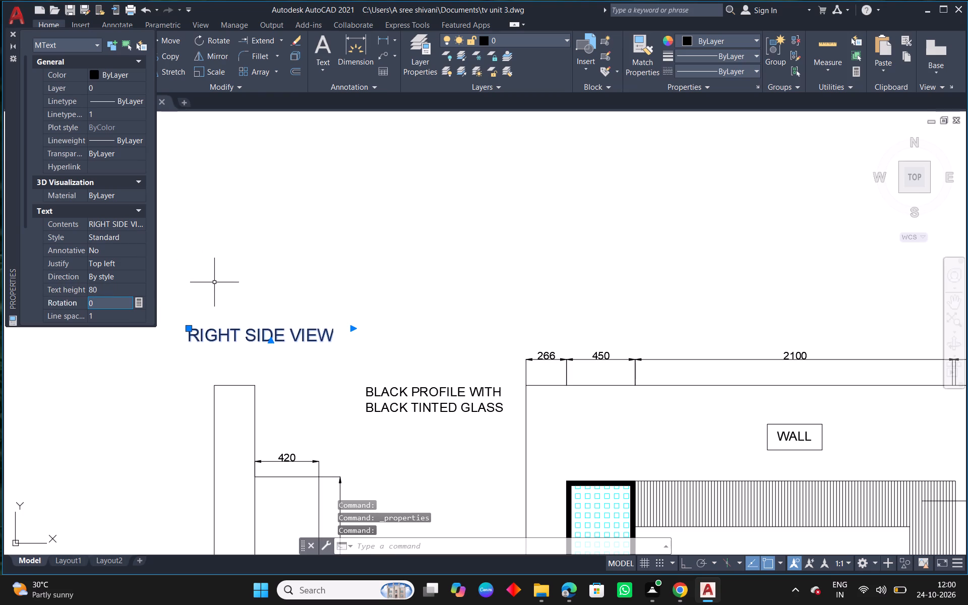
key(Escape)
Copy the RIGHT SIDE VIEW title to above the front elevation, centred over the 2100 dimension.
click(247, 337)
text(CO)
key(space)
click(247, 334)
middle_drag(631, 280, 207, 280)
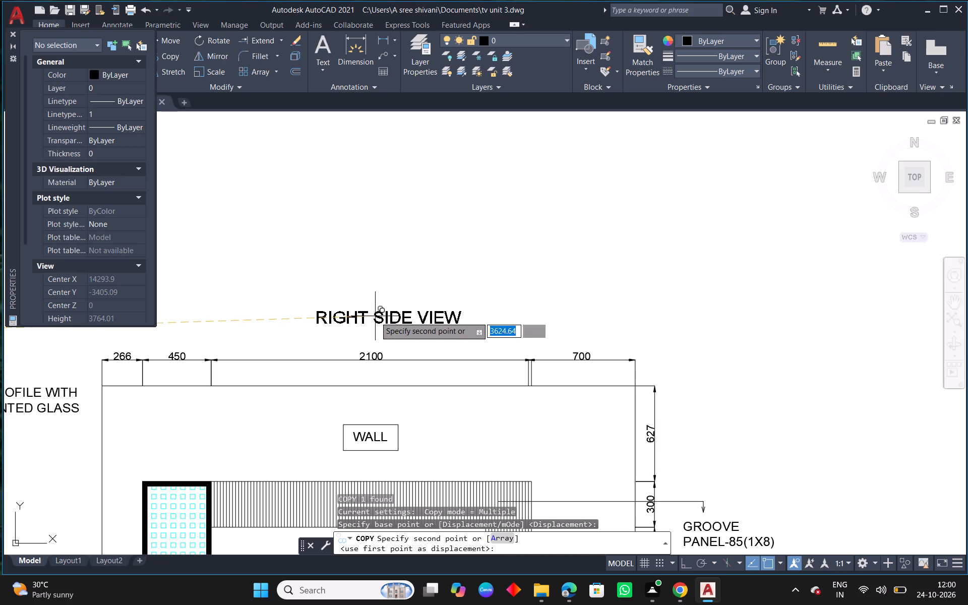
click(375, 317)
key(Escape)
Replace the word RIGHT with OUTER in the copied title above the front elevation.
key(w)
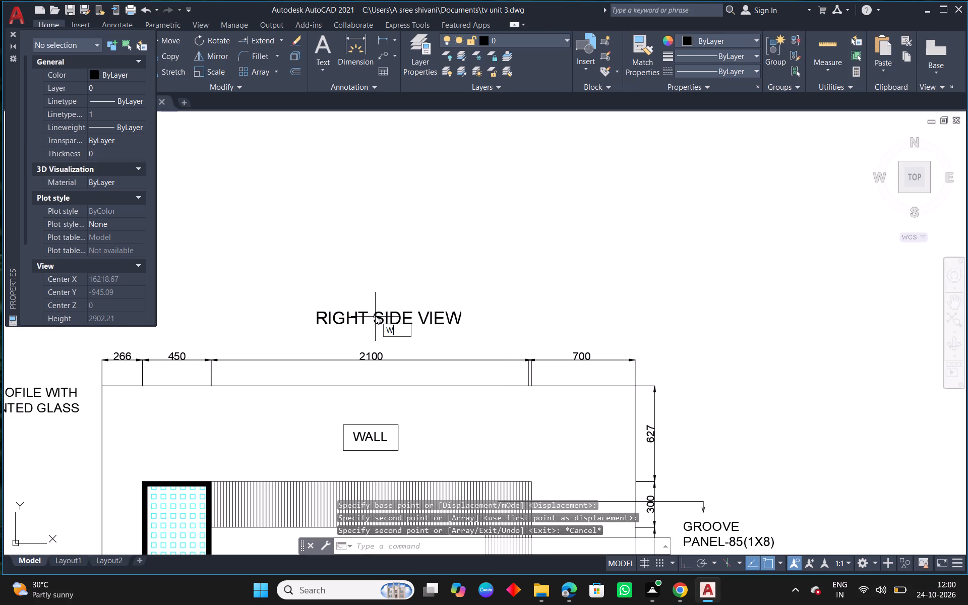
key(Escape)
key(e)
text(D)
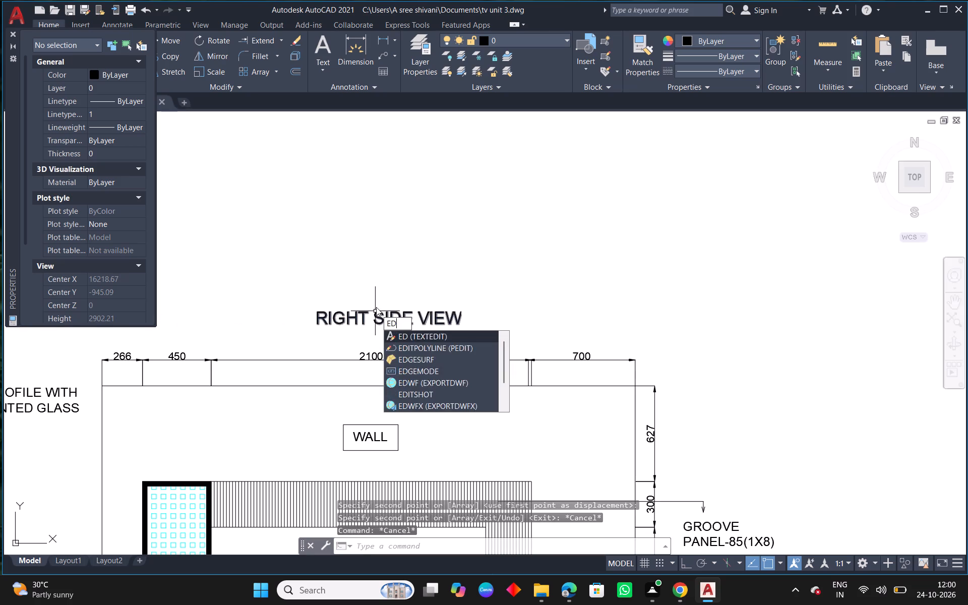
key(space)
click(360, 316)
click(363, 316)
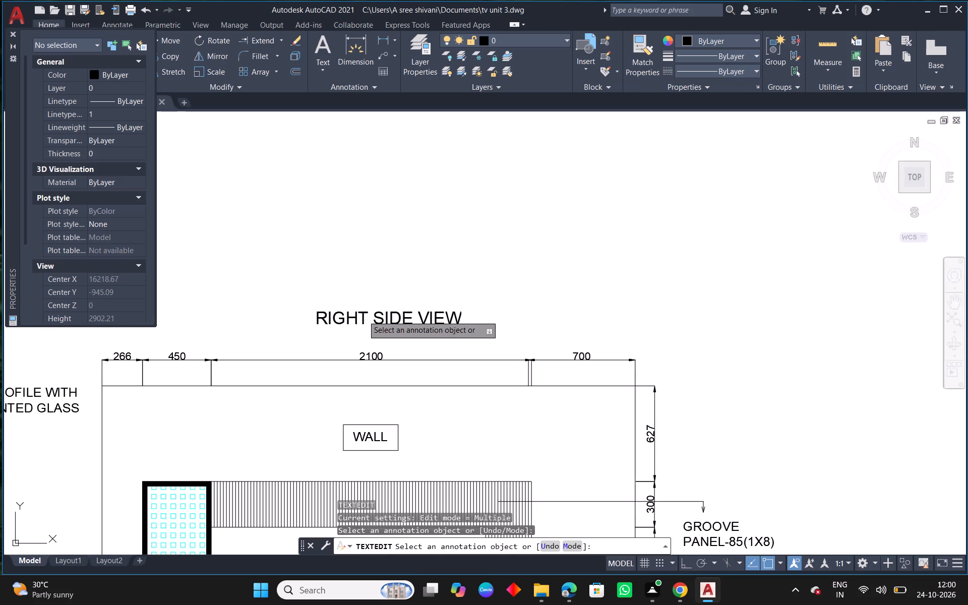
drag(371, 316, 311, 320)
key(BackSpace)
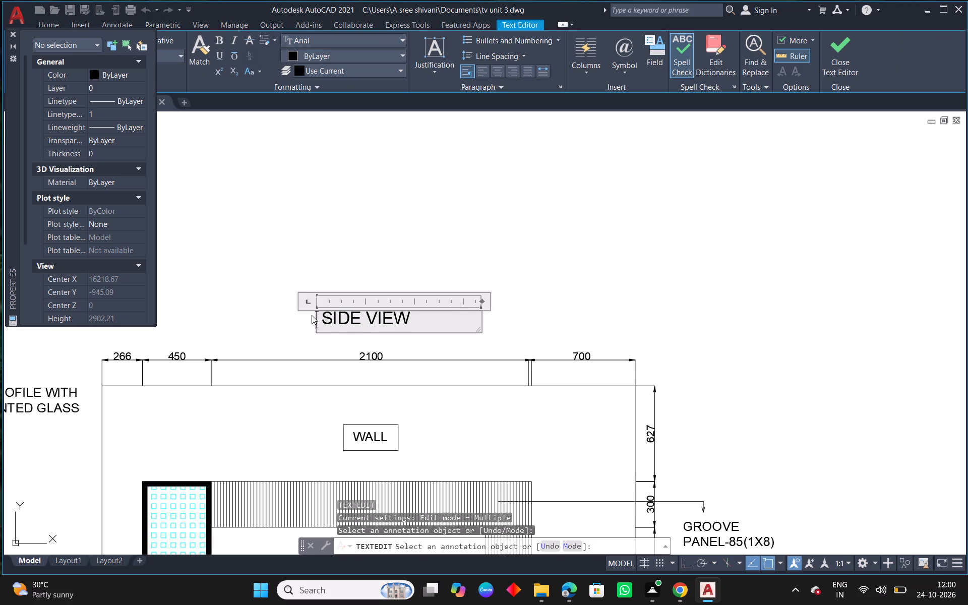
key(o)
text(UTER)
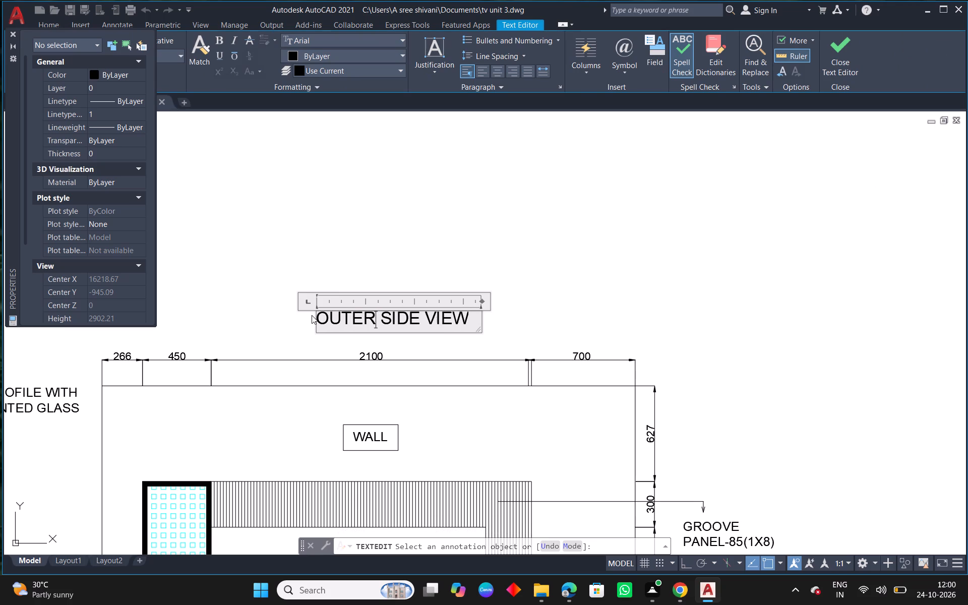
click(340, 224)
right_click(337, 223)
click(389, 243)
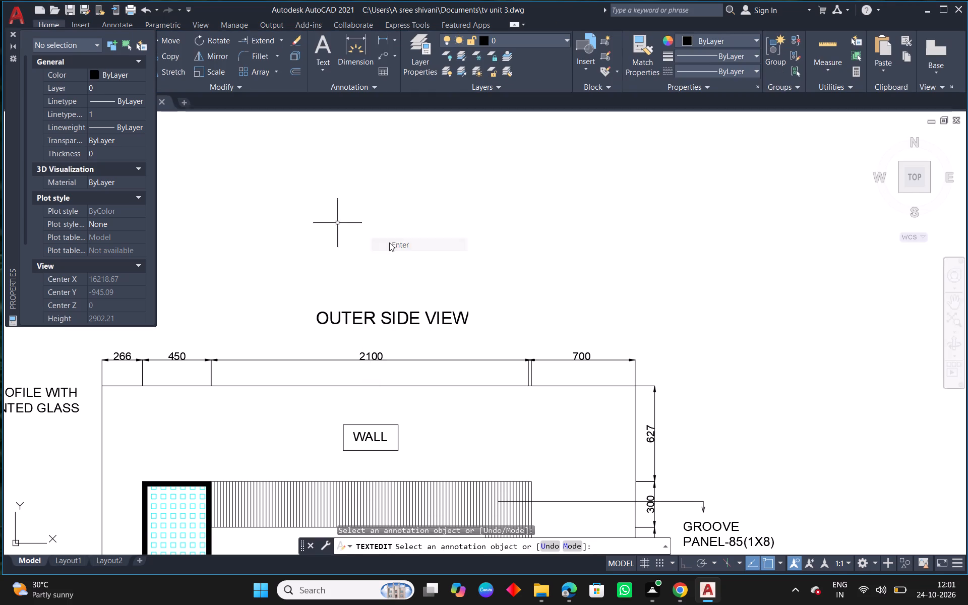
Compare the titles with the reference and remove the word SIDE from the front elevation's title, leaving OUTER VIEW.
scroll(280, 273, down, 3)
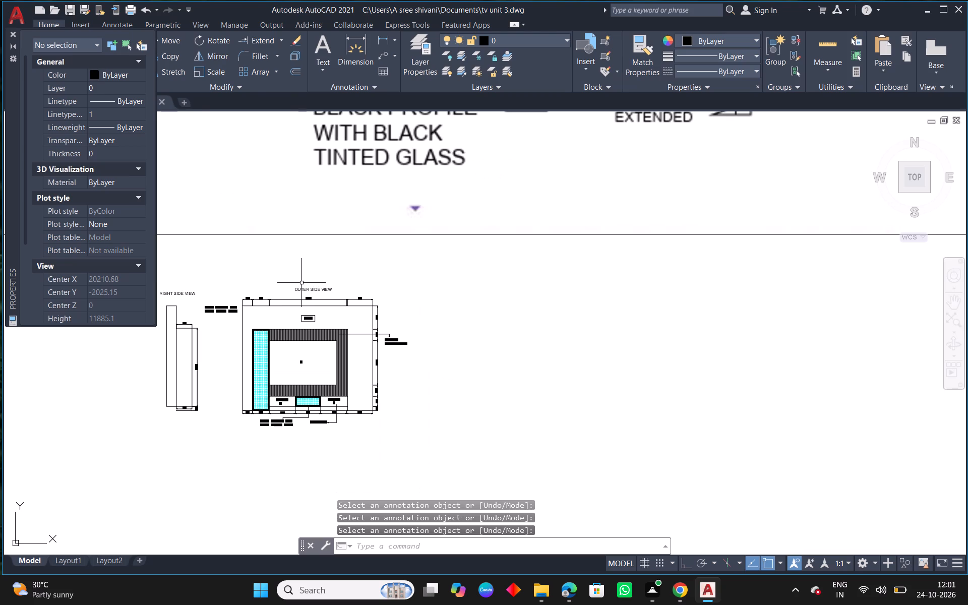
scroll(301, 283, down, 5)
scroll(341, 217, up, 2)
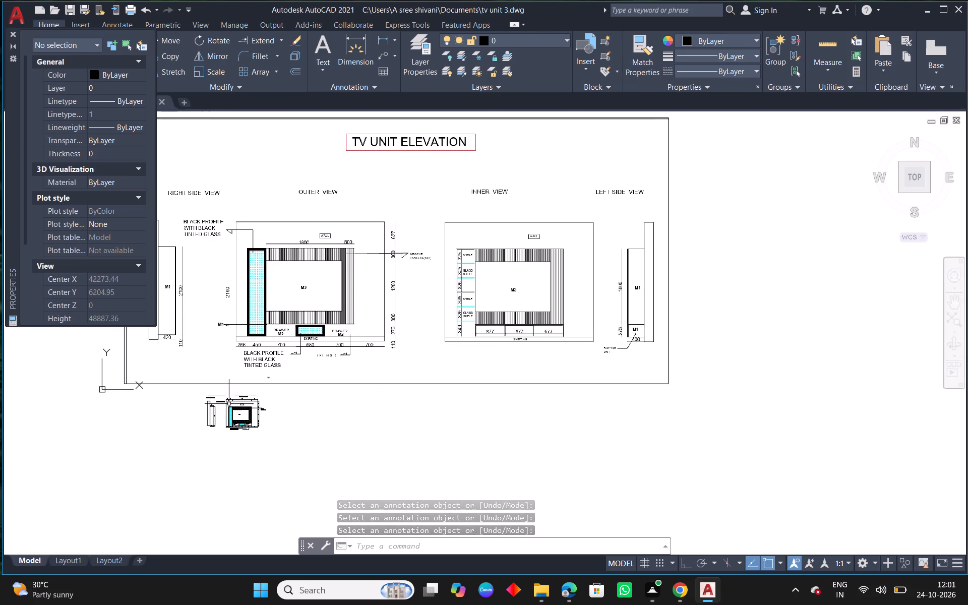
scroll(226, 417, up, 4)
middle_drag(285, 442, 341, 400)
scroll(411, 205, up, 2)
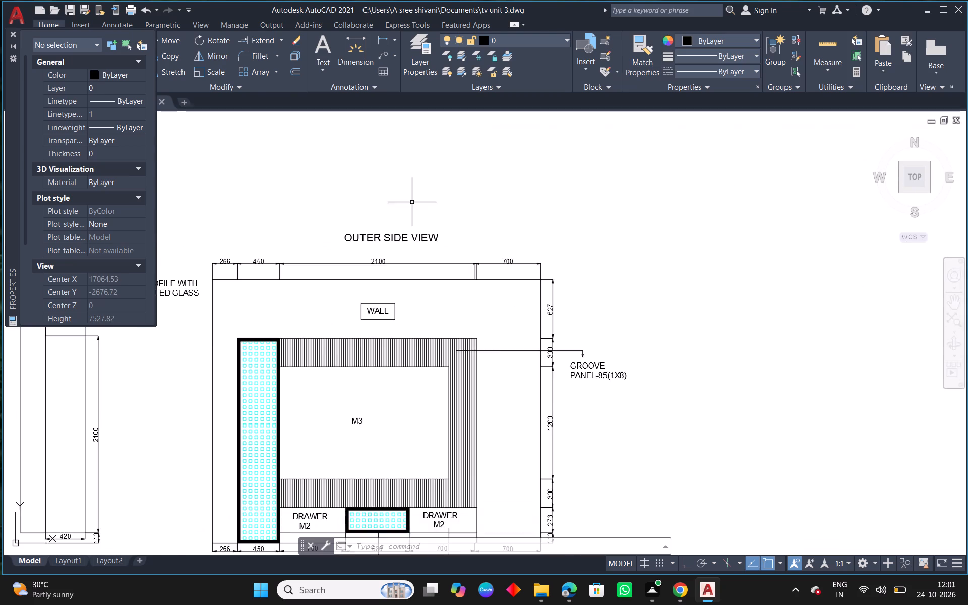
scroll(412, 202, up, 1)
text(ED)
key(space)
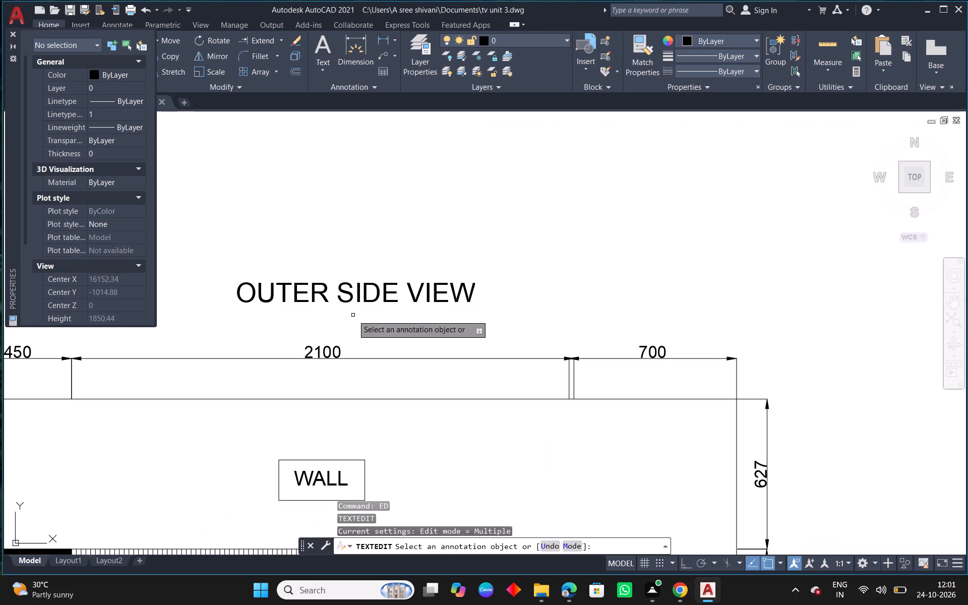
click(364, 299)
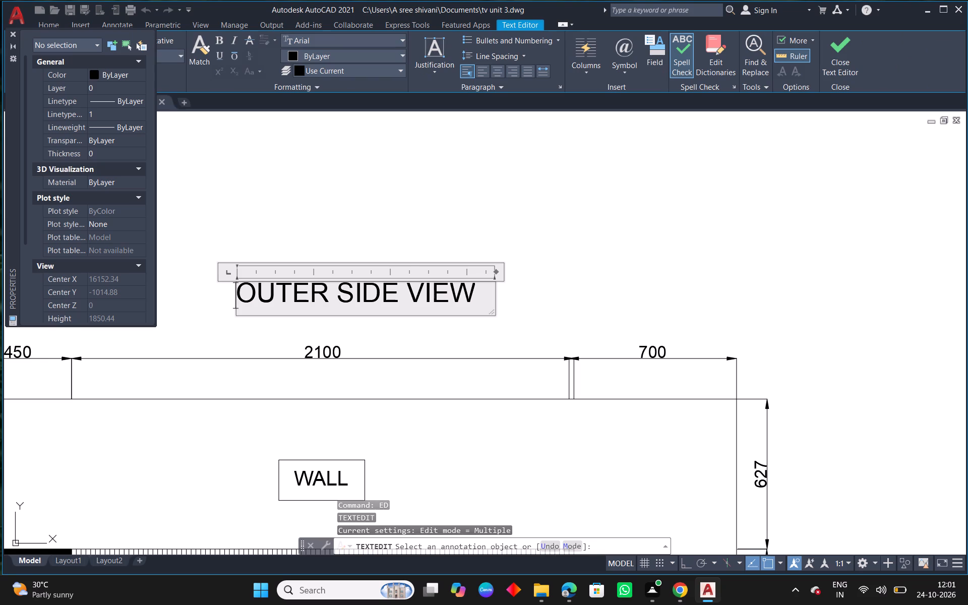
drag(402, 297, 342, 299)
key(BackSpace)
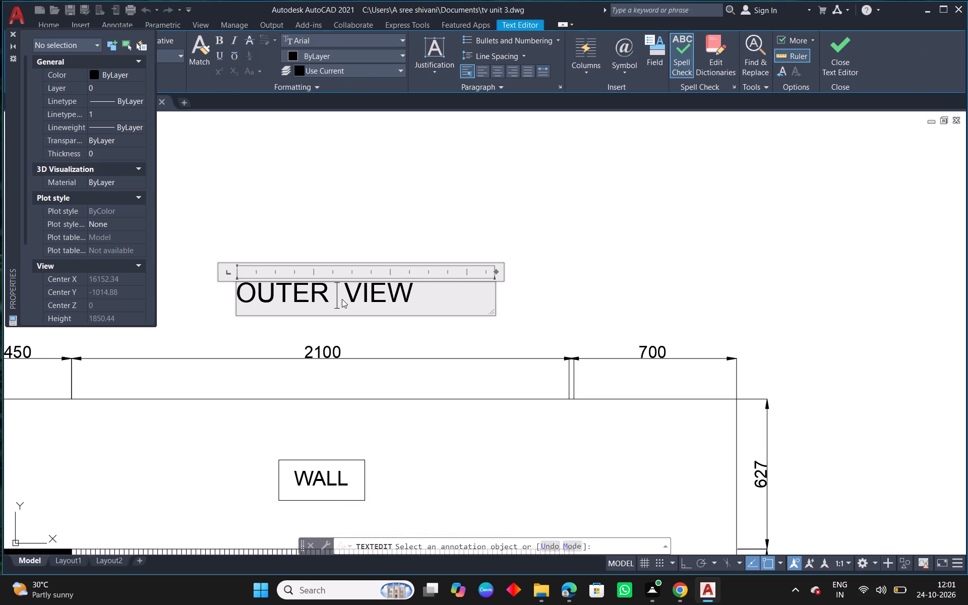
click(359, 165)
right_click(359, 165)
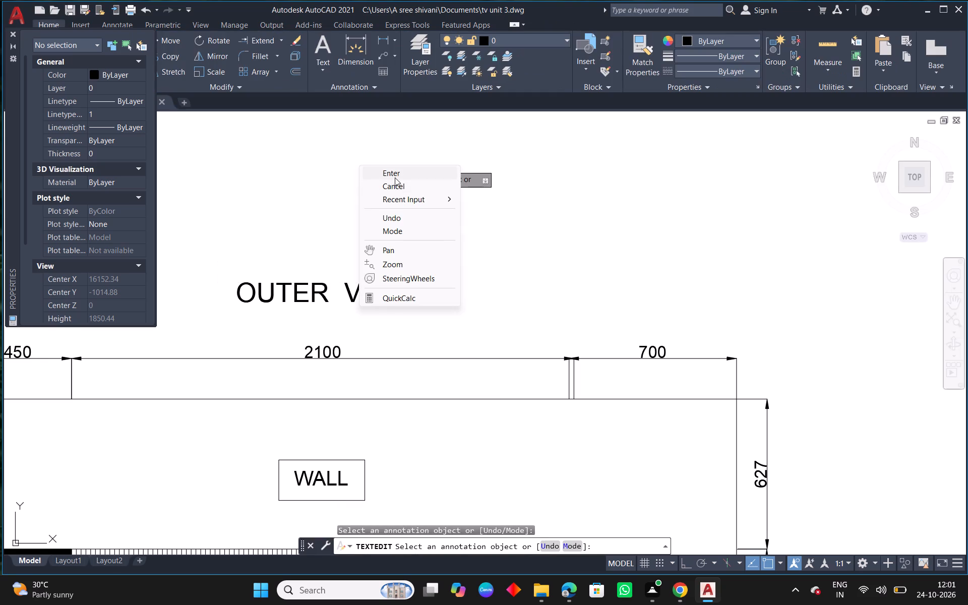
click(401, 174)
Copy the whole OUTER VIEW elevation with its title, labels and dimensions about 5256 to the right of the original.
scroll(377, 240, down, 6)
middle_drag(552, 308, 483, 350)
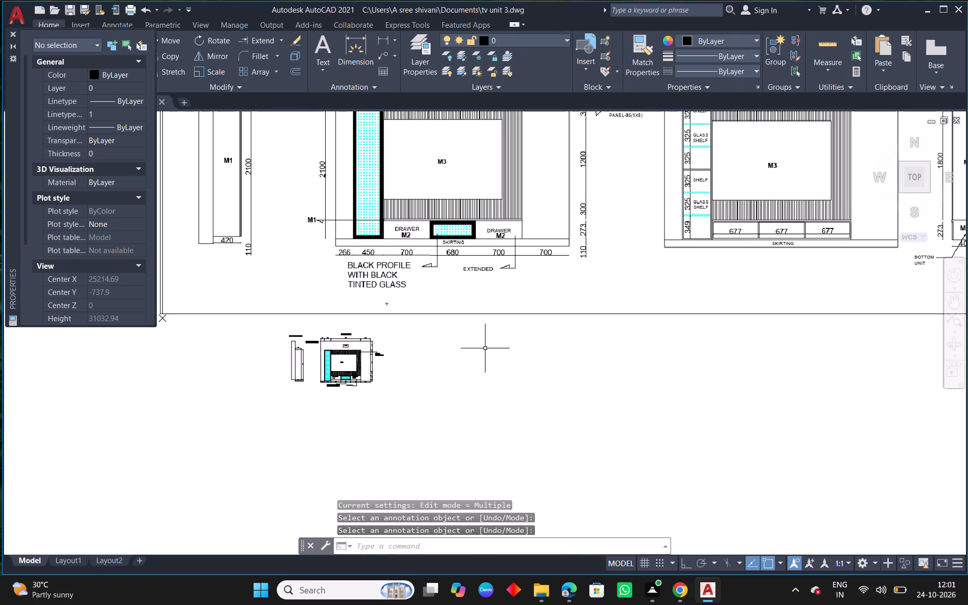
scroll(453, 327, down, 1)
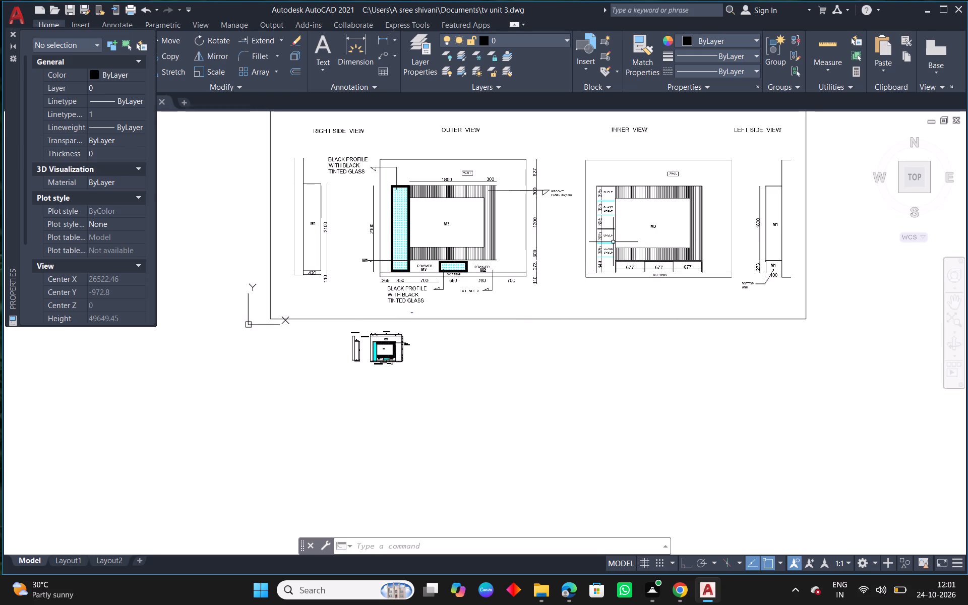
scroll(613, 242, up, 3)
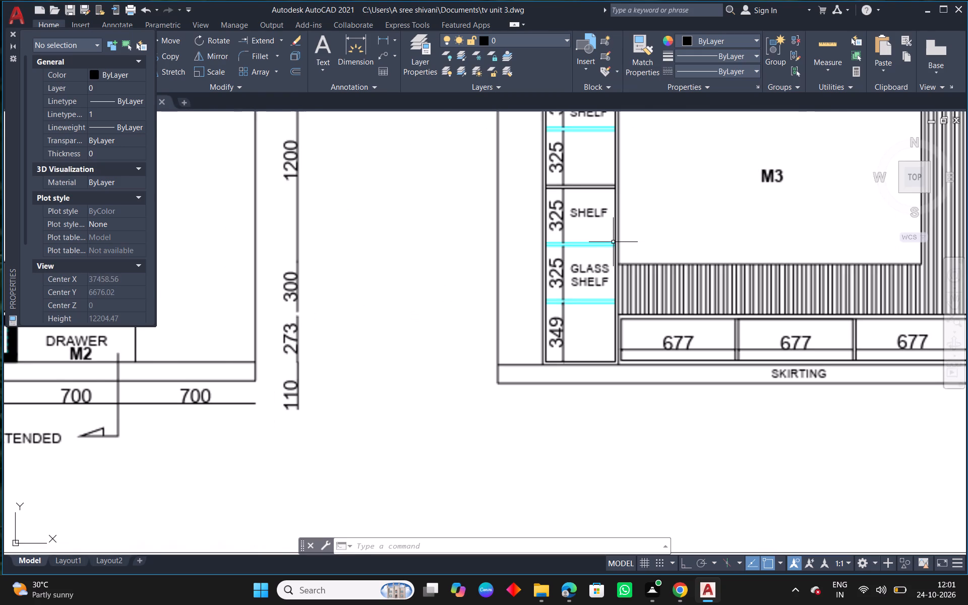
scroll(613, 242, down, 3)
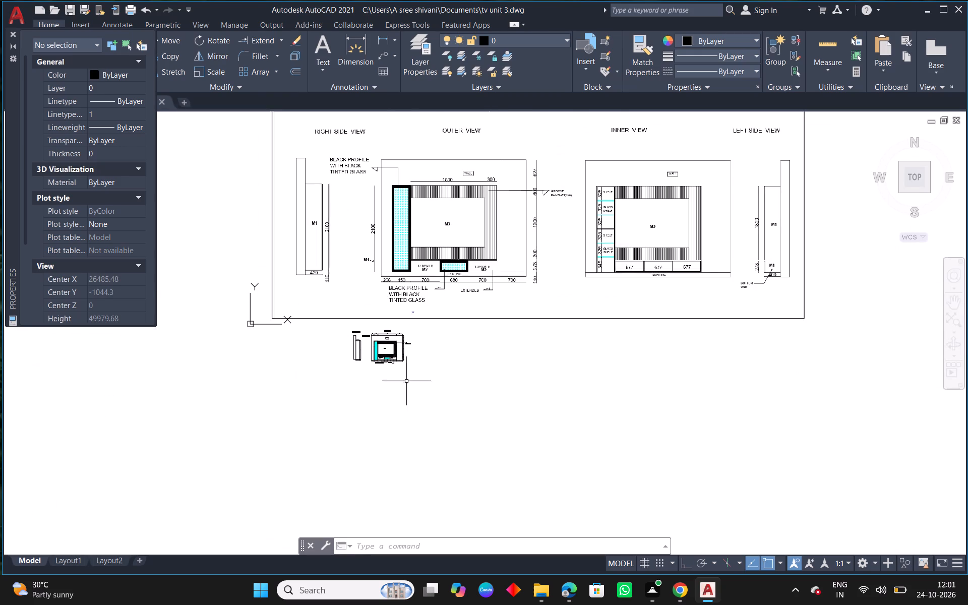
scroll(368, 356, up, 3)
drag(554, 238, 546, 248)
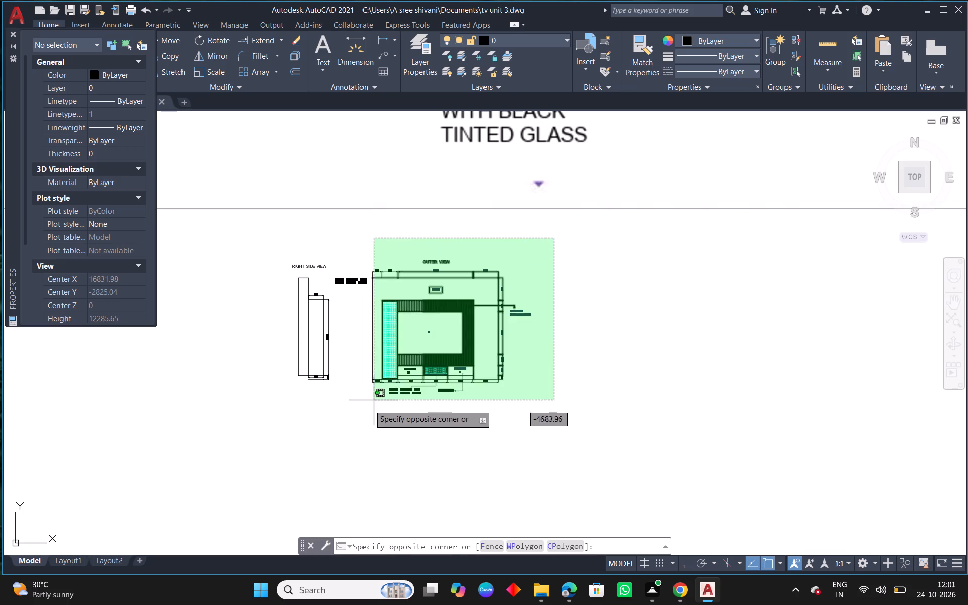
click(365, 410)
key(c)
key(o)
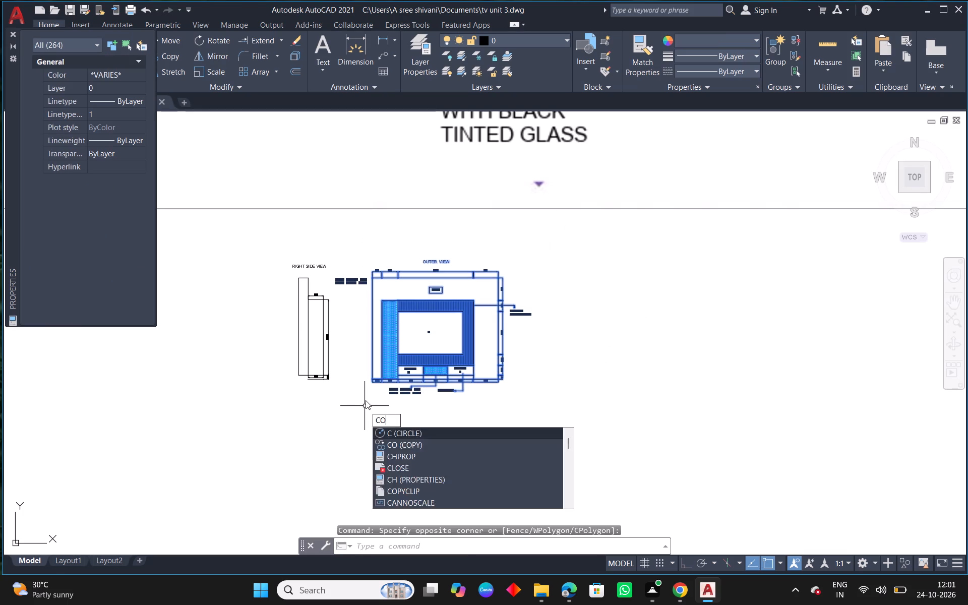
key(space)
click(371, 383)
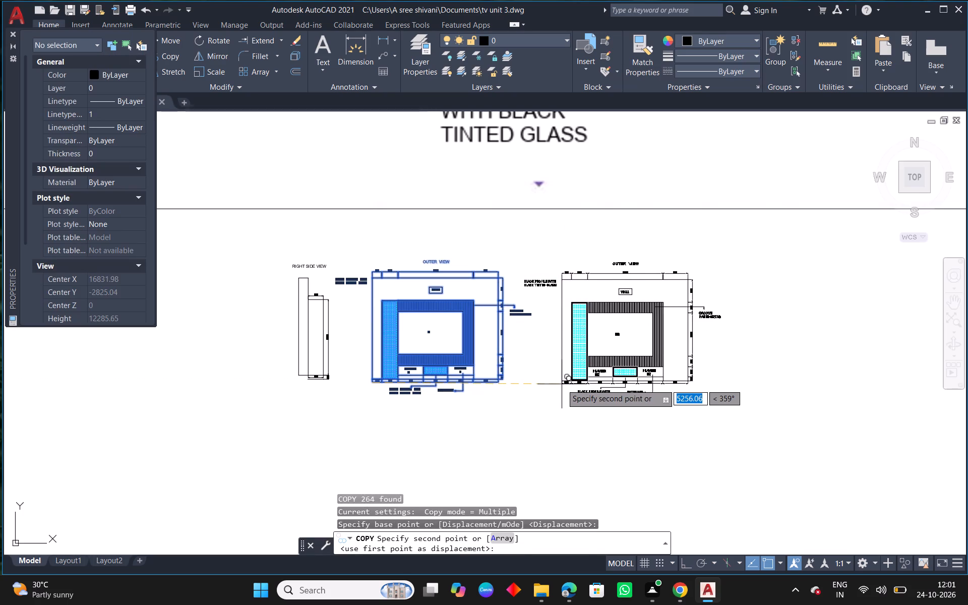
click(562, 384)
right_click(562, 384)
click(609, 389)
Delete the cyan glass hatch and the solid black frame hatch from the tall unit in the copied elevation.
scroll(579, 338, up, 1)
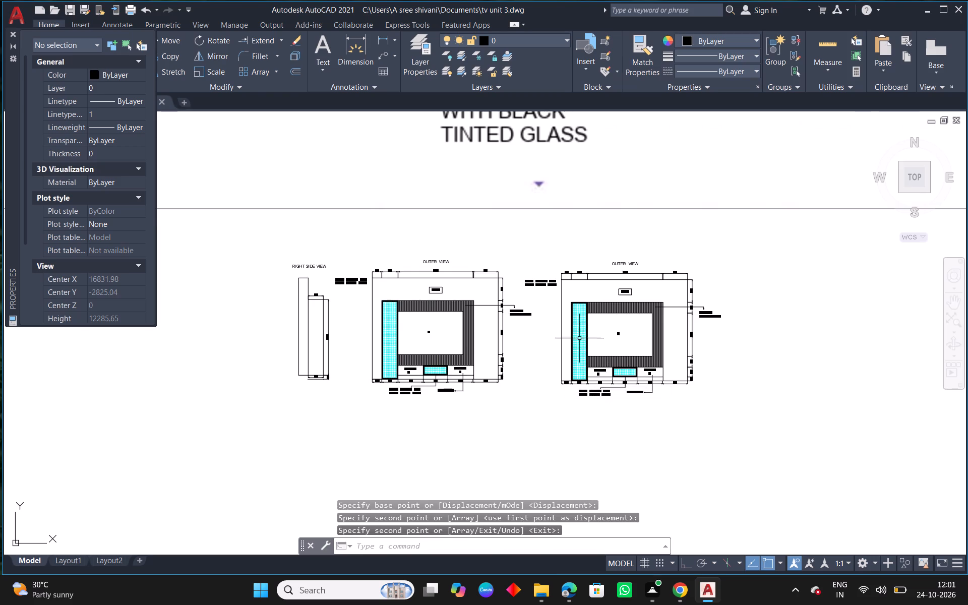
scroll(580, 337, up, 1)
click(580, 337)
key(Delete)
scroll(608, 324, up, 1)
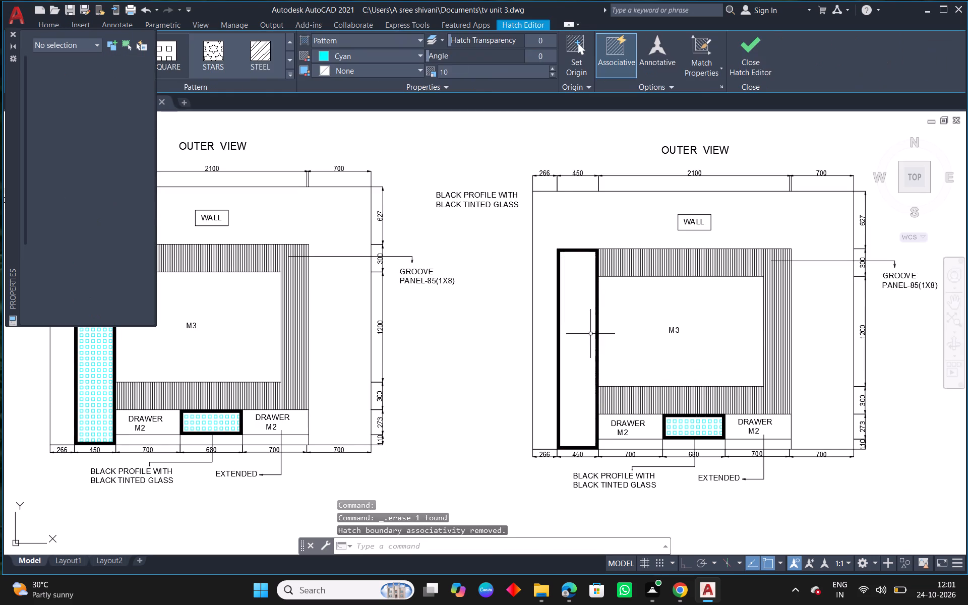
scroll(609, 323, up, 3)
click(577, 331)
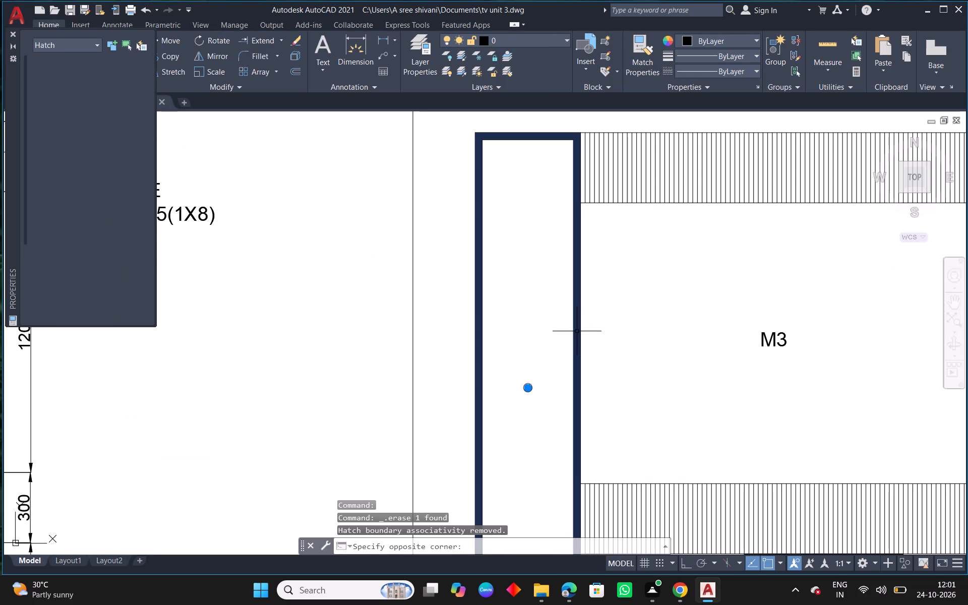
key(Delete)
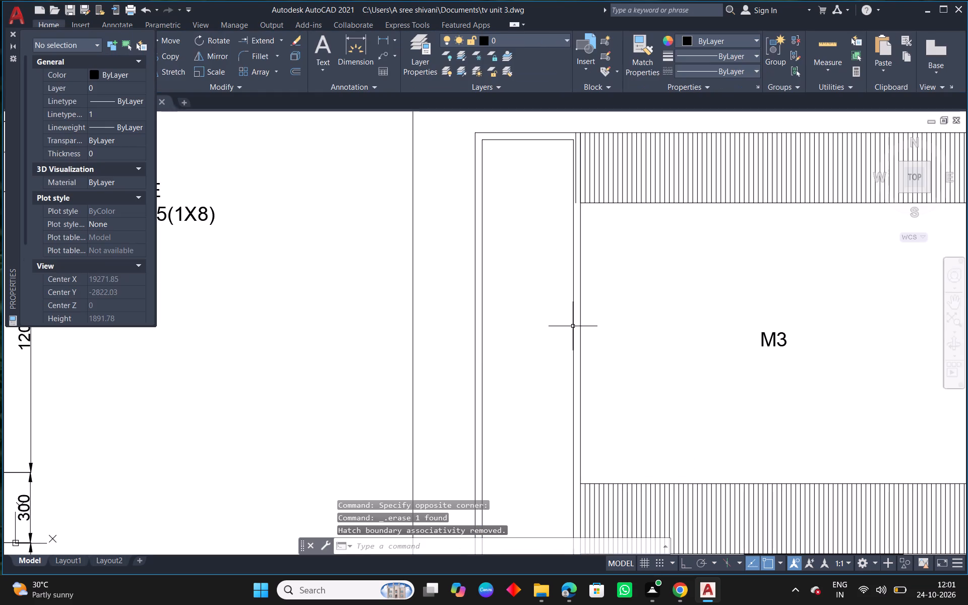
Delete the four lines of the old inner frame outline in the copied elevation's tall unit.
click(574, 326)
key(Delete)
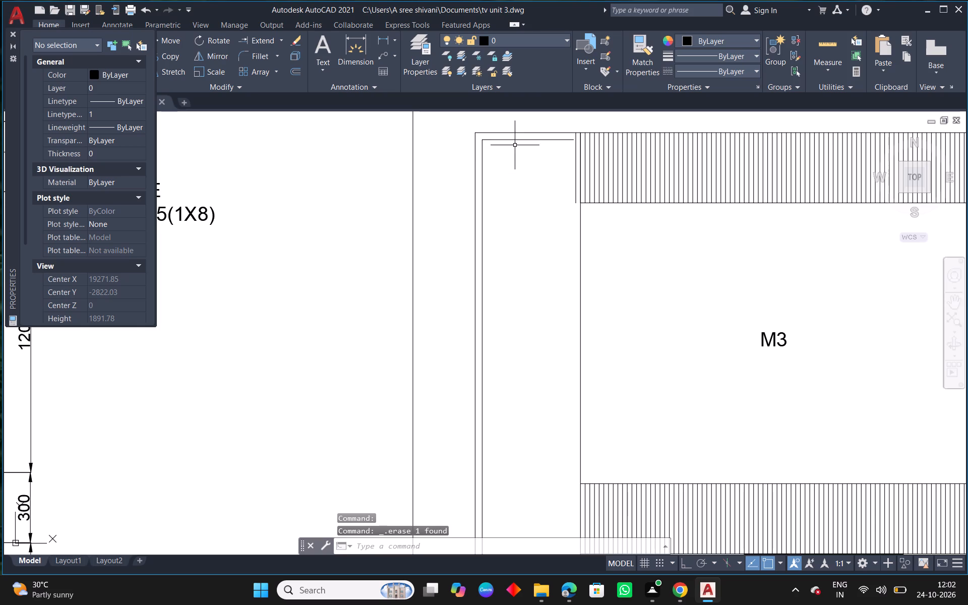
click(523, 139)
key(Delete)
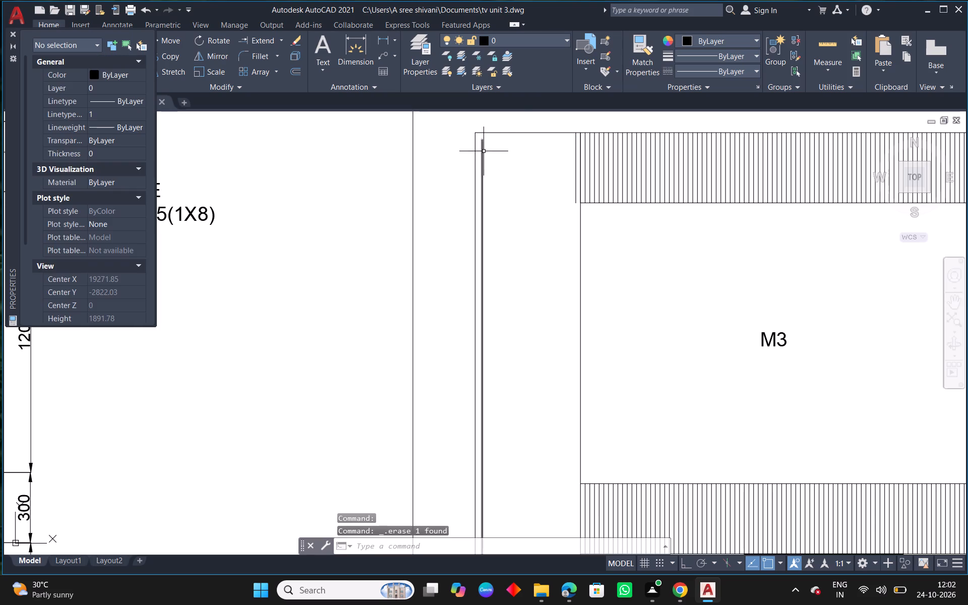
click(480, 154)
key(Delete)
scroll(544, 319, down, 1)
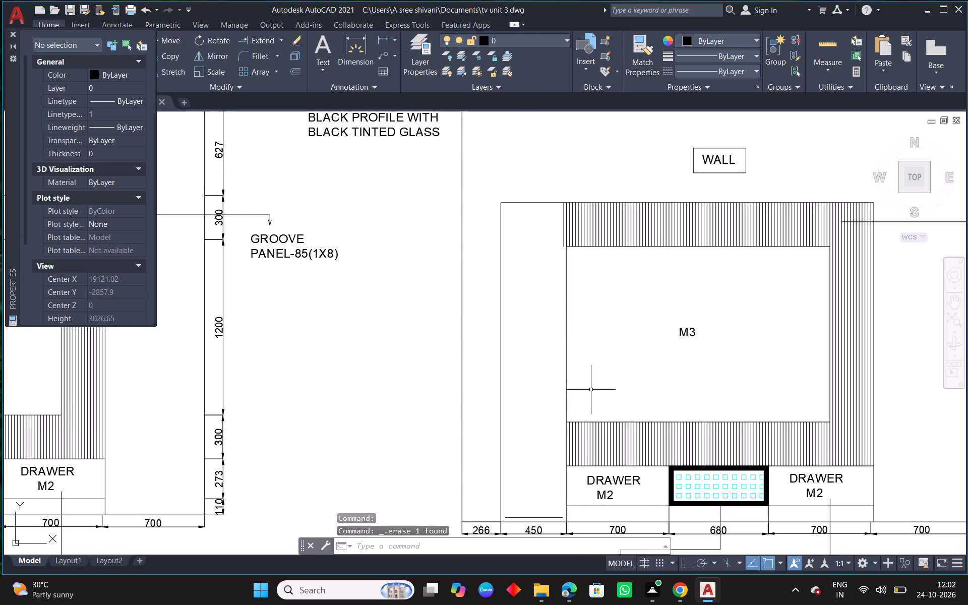
middle_drag(616, 392, 624, 252)
scroll(573, 373, up, 1)
click(561, 381)
key(Delete)
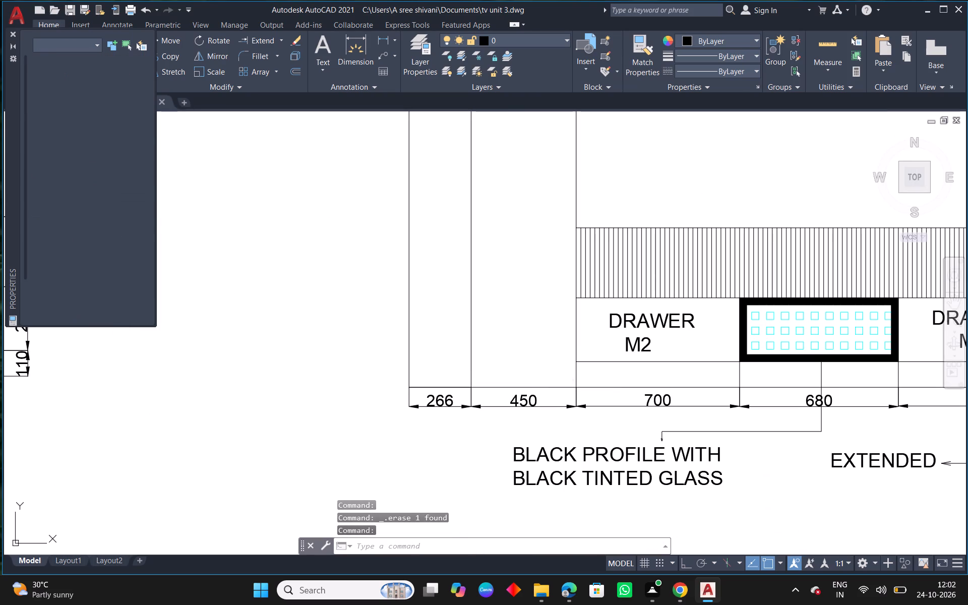
Offset the tall unit's base, both side lines and top line inward by 20 in the copied elevation.
key(Escape)
text(O 20)
key(Return)
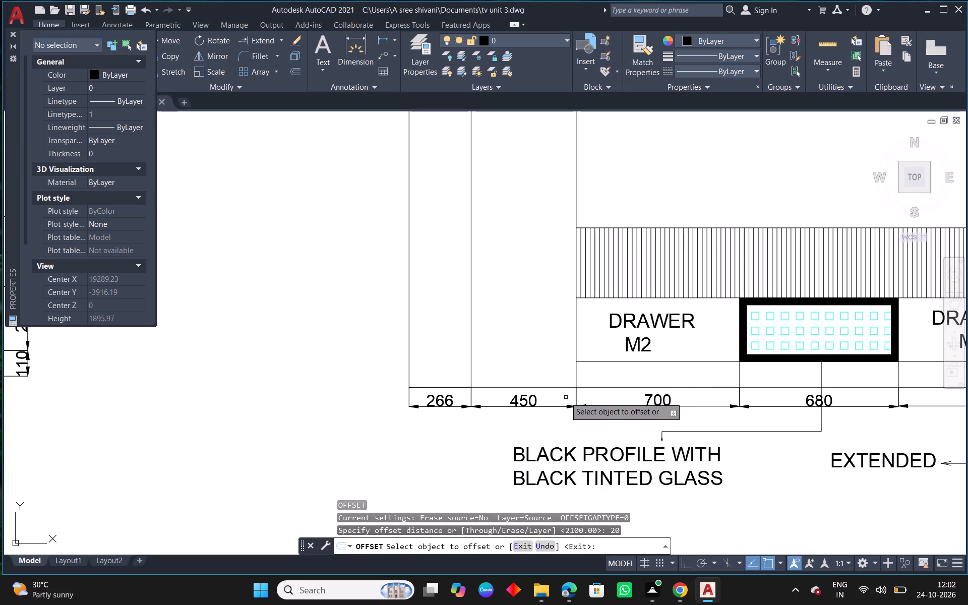
click(558, 387)
click(558, 376)
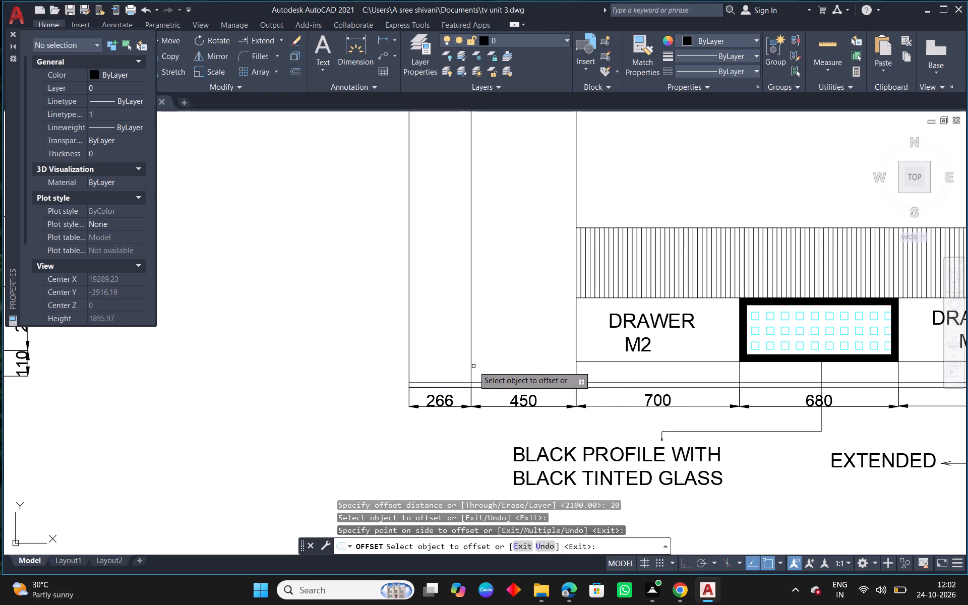
click(471, 367)
click(496, 353)
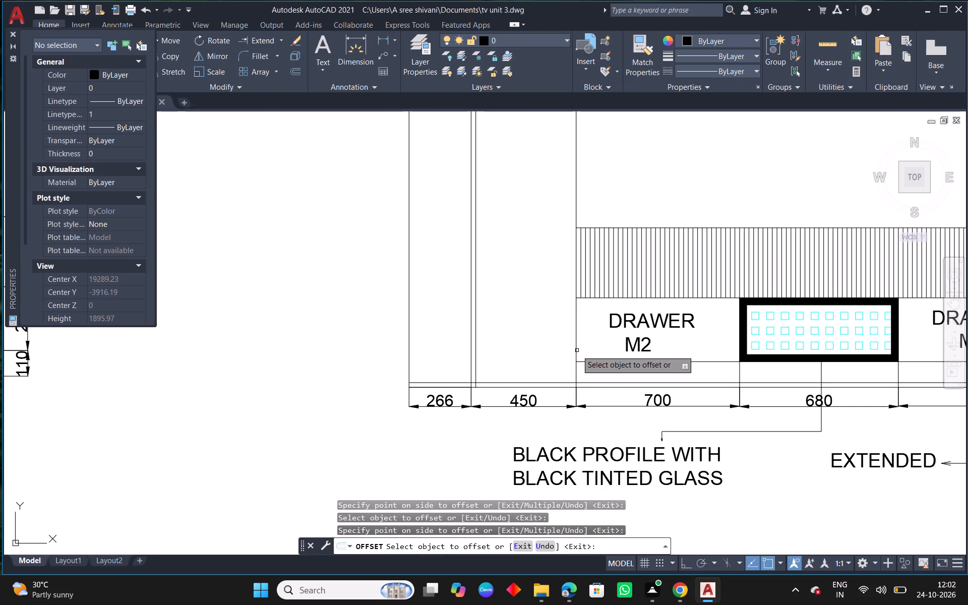
click(577, 350)
click(559, 354)
scroll(512, 314, down, 2)
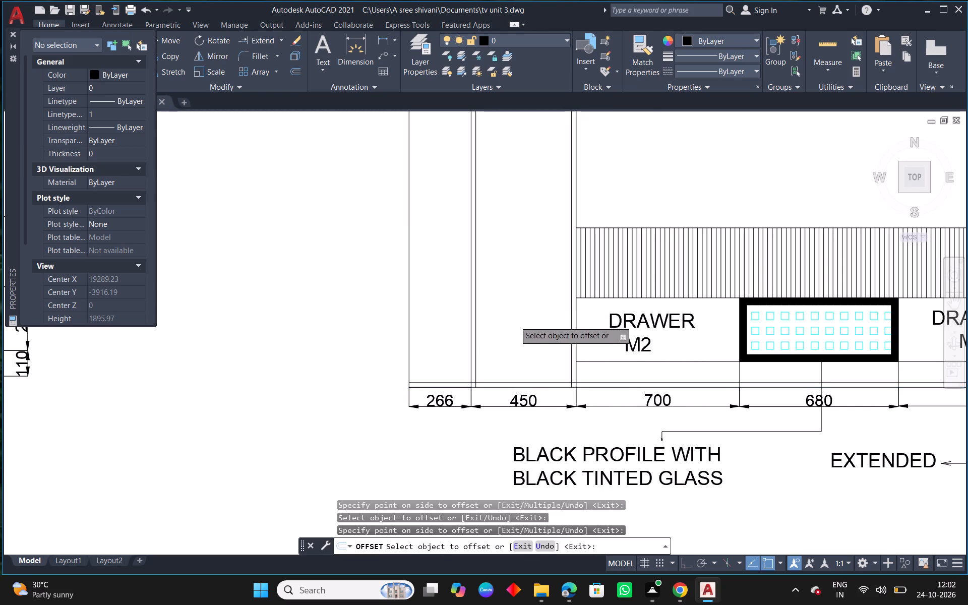
middle_drag(531, 249, 510, 397)
scroll(485, 294, up, 2)
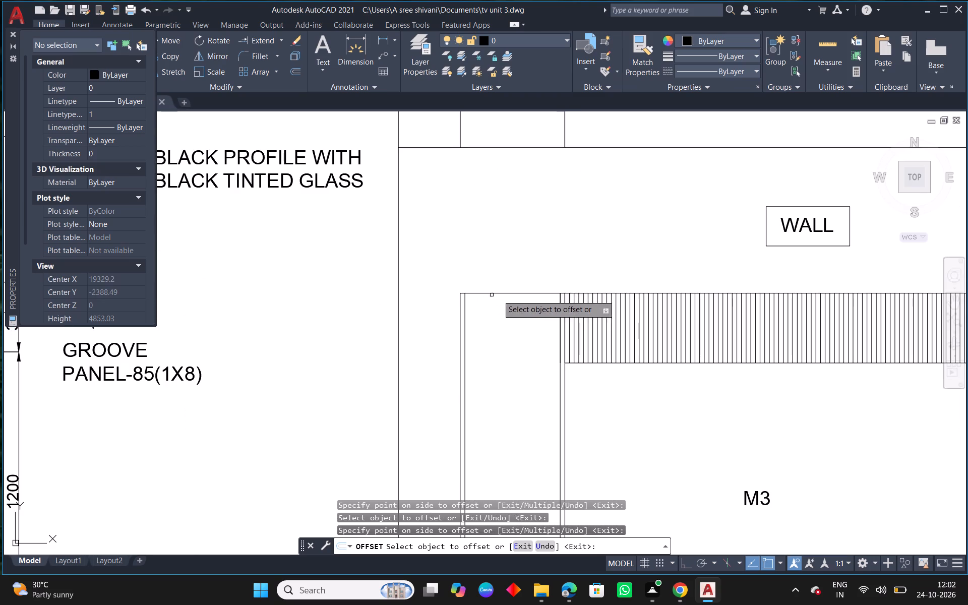
click(523, 293)
click(515, 317)
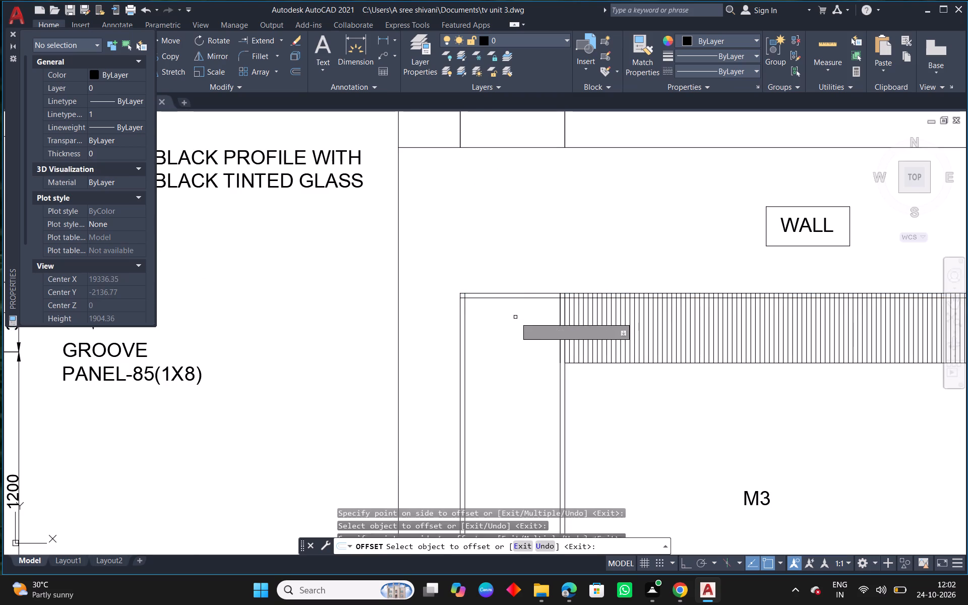
right_click(499, 308)
click(538, 314)
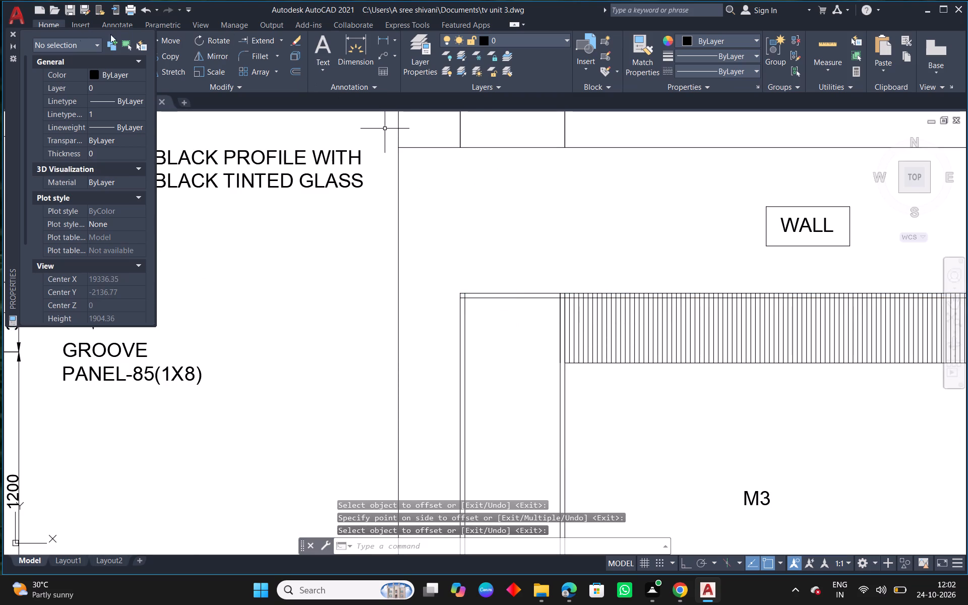
Close the Properties palette and fillet the offset lines into sharp corners at both top corners of the tall unit.
click(13, 32)
click(261, 56)
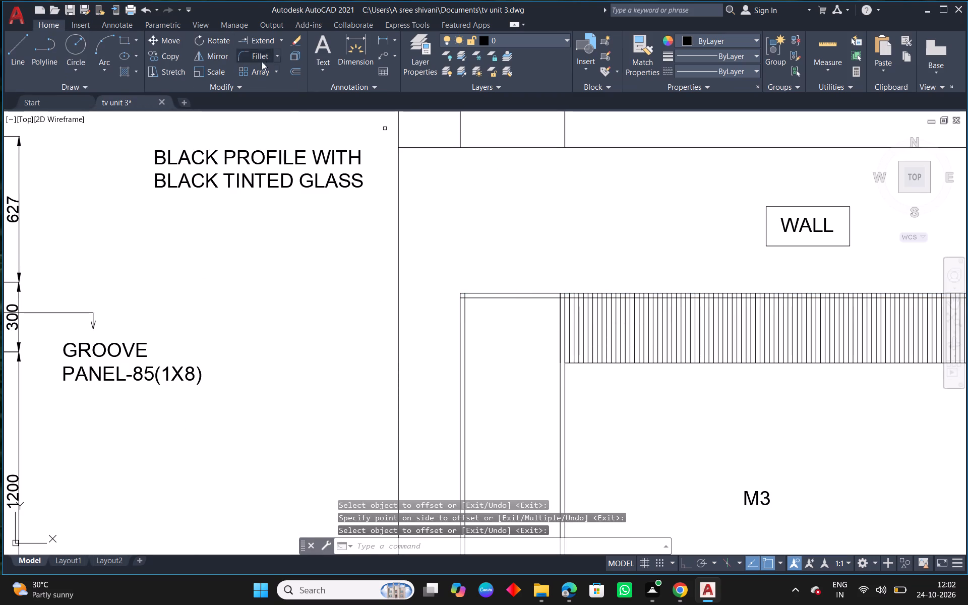
click(464, 315)
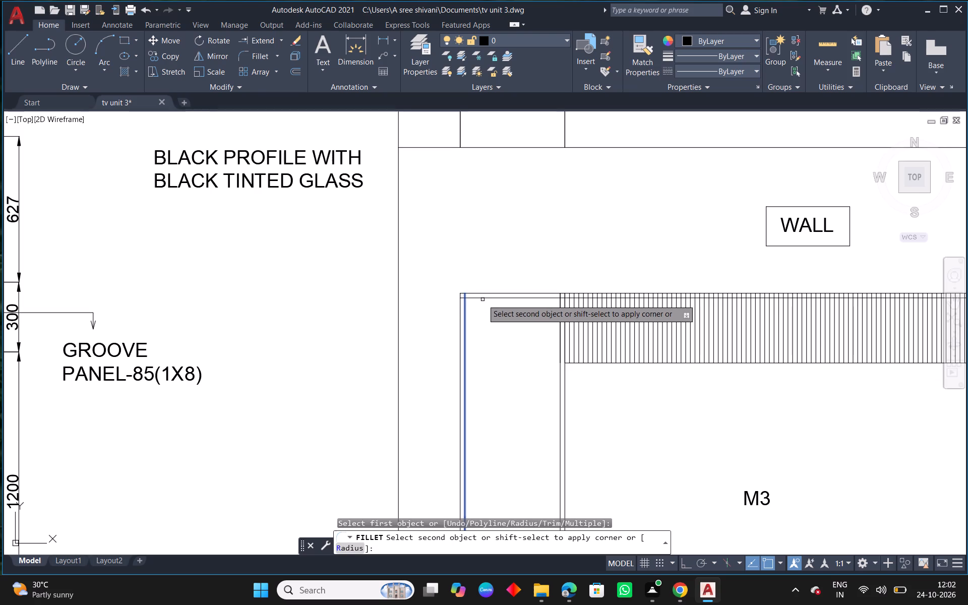
click(482, 299)
right_click(481, 310)
click(524, 315)
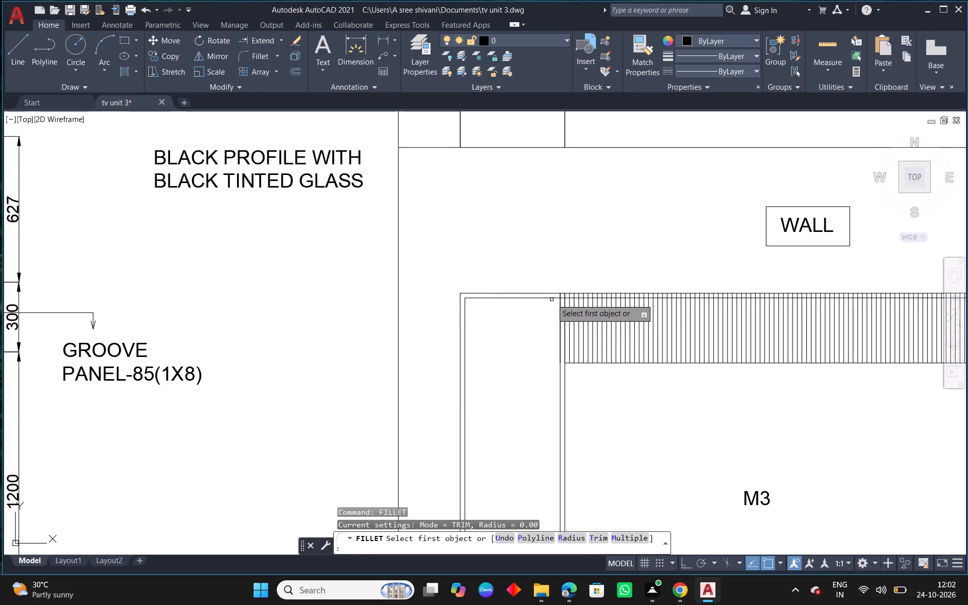
click(553, 297)
click(561, 310)
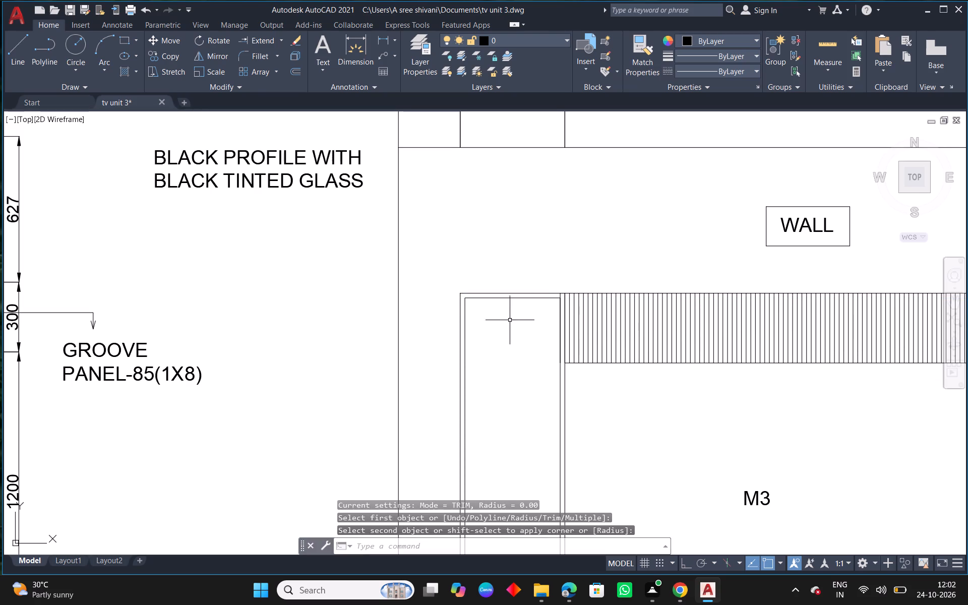
Fillet the offset base line with both inner side lines at the tall unit's bottom corners.
right_click(501, 327)
click(528, 335)
scroll(550, 370, down, 2)
middle_drag(592, 448, 594, 414)
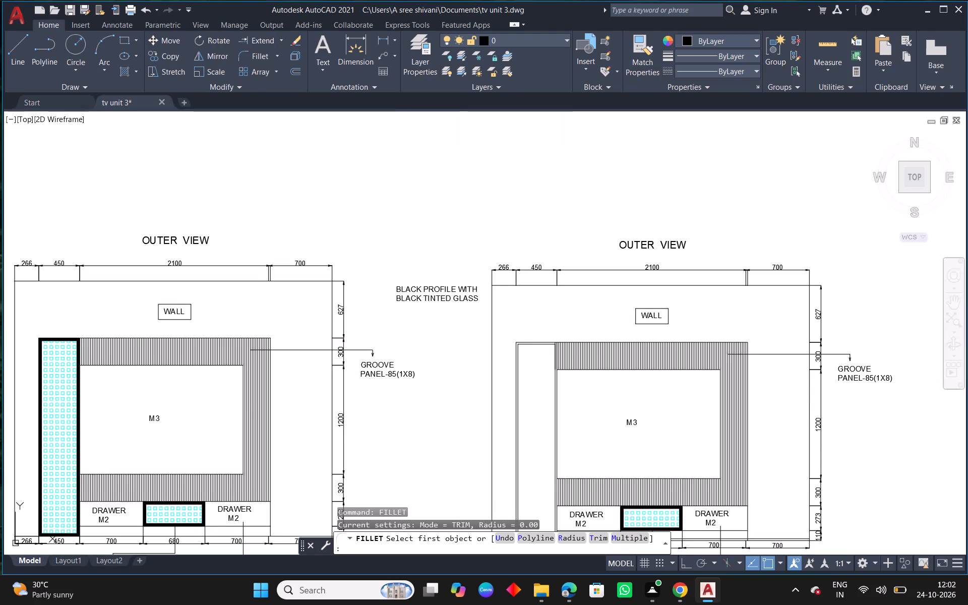
middle_drag(594, 414, 564, 255)
scroll(506, 352, up, 3)
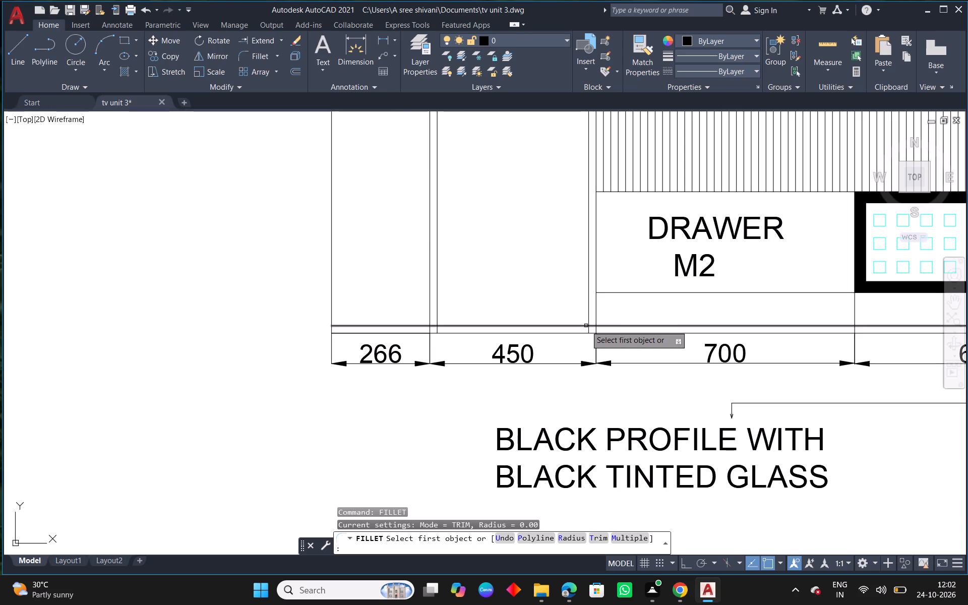
click(586, 326)
click(590, 319)
right_click(500, 265)
click(527, 275)
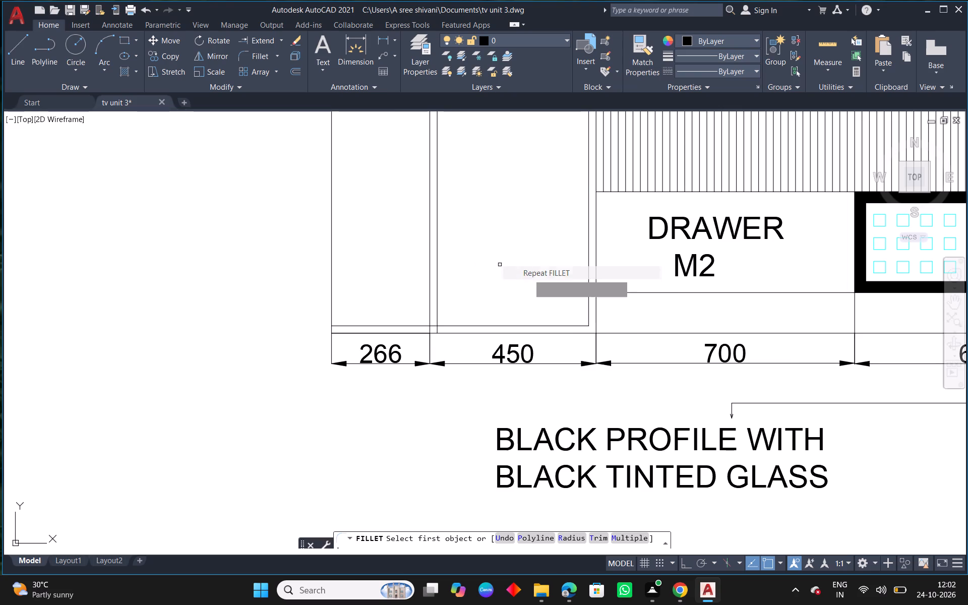
click(449, 325)
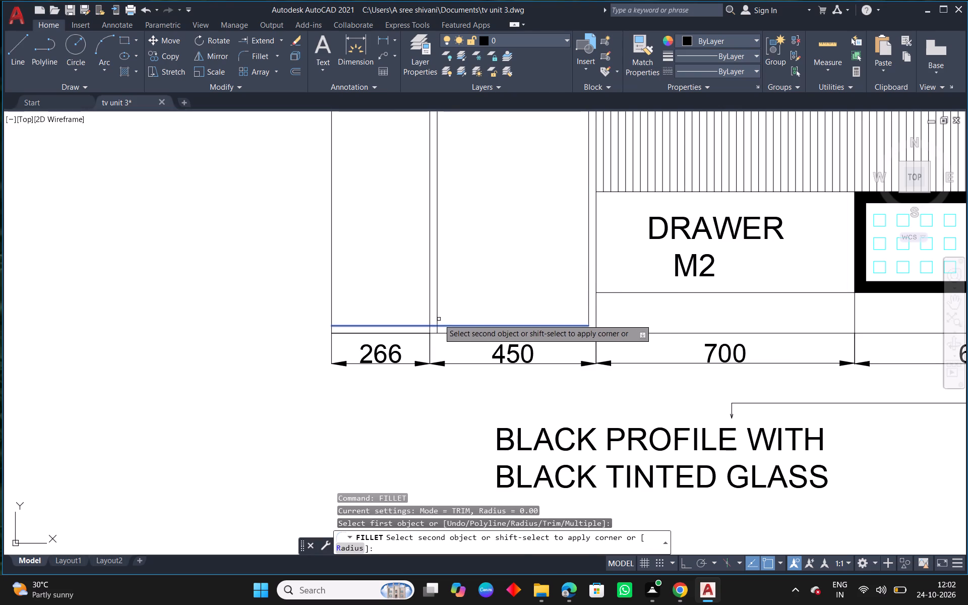
click(439, 319)
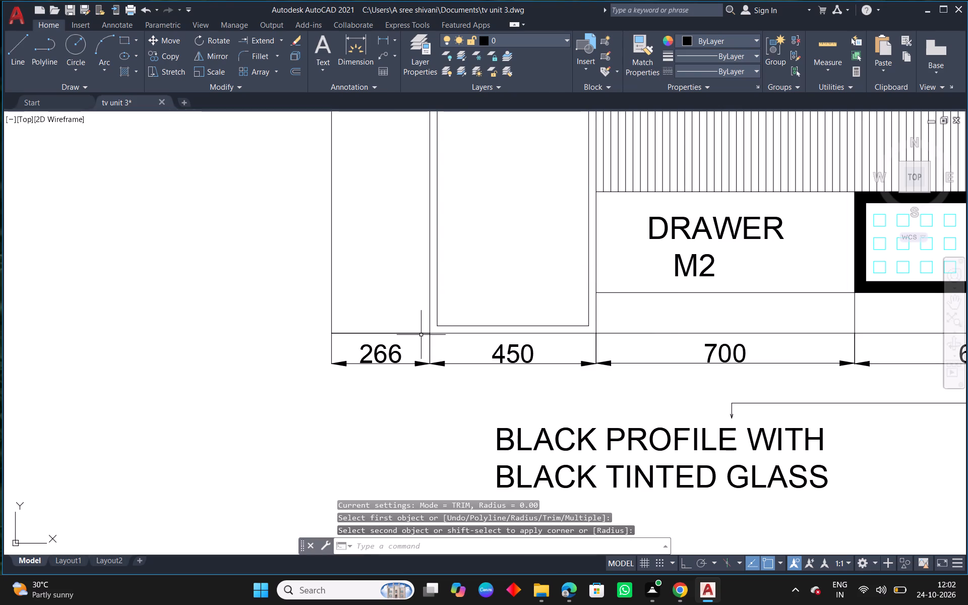
Delete the short base line segment above the lower 266 dimension, beside the tall unit.
click(419, 334)
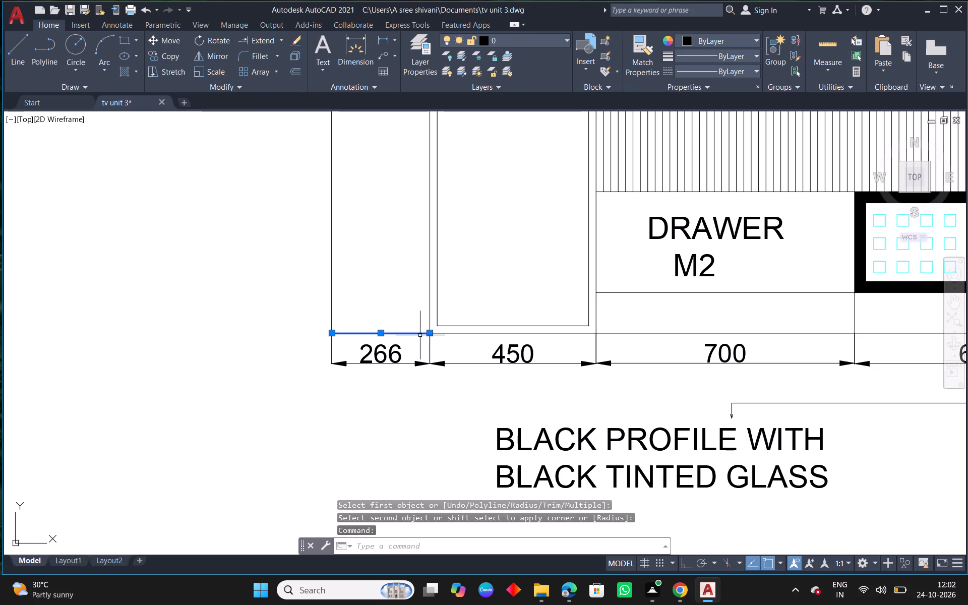
key(Delete)
Replace OUTER with INNER in the copied elevation's title so that it reads INNER VIEW.
scroll(503, 376, down, 3)
middle_drag(711, 354, 616, 363)
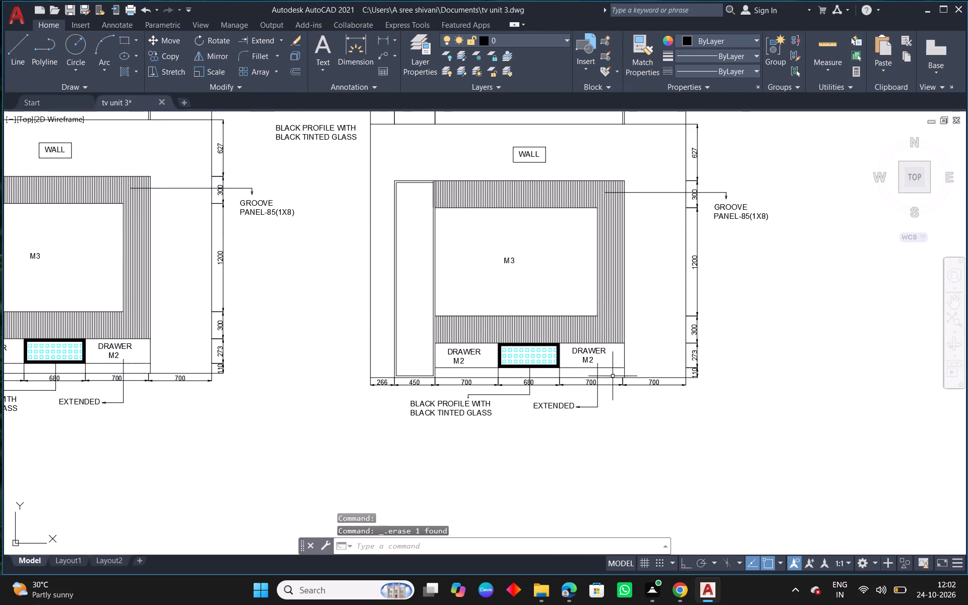
scroll(613, 379, down, 1)
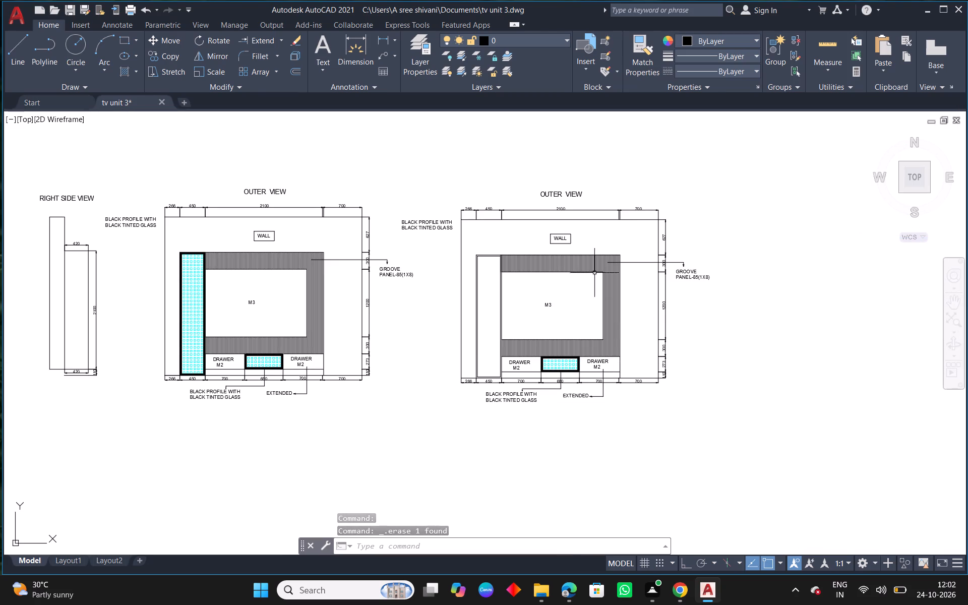
scroll(510, 319, down, 3)
scroll(574, 296, down, 2)
scroll(557, 285, up, 3)
scroll(529, 336, up, 4)
text(ED)
key(space)
click(560, 278)
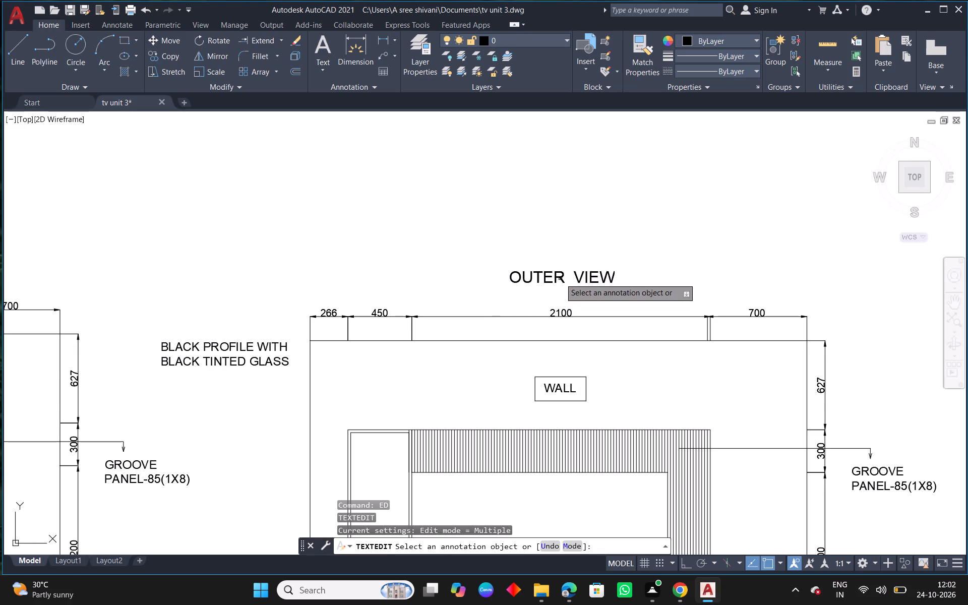
drag(568, 277, 515, 273)
key(BackSpace)
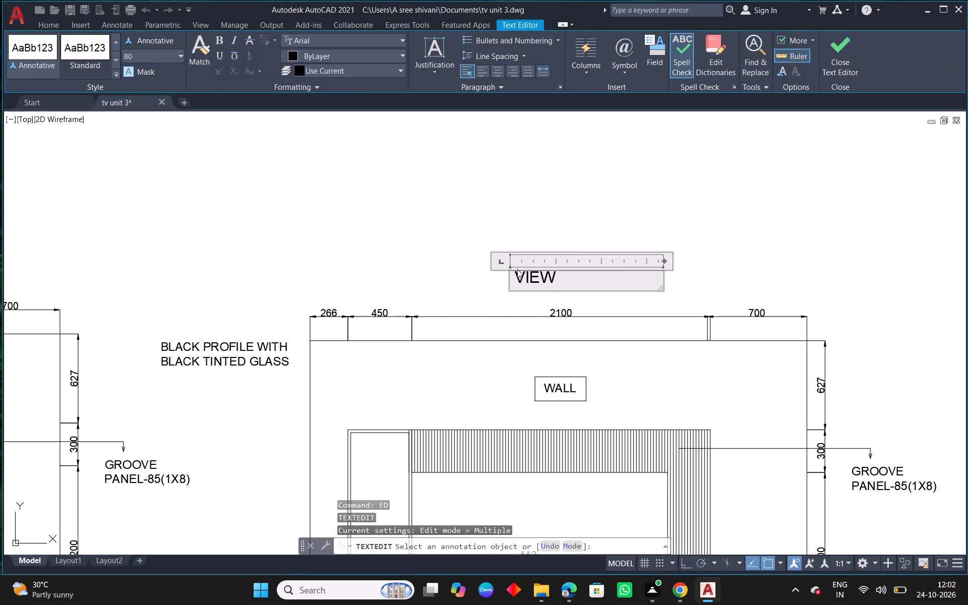
text(INNER)
key(space)
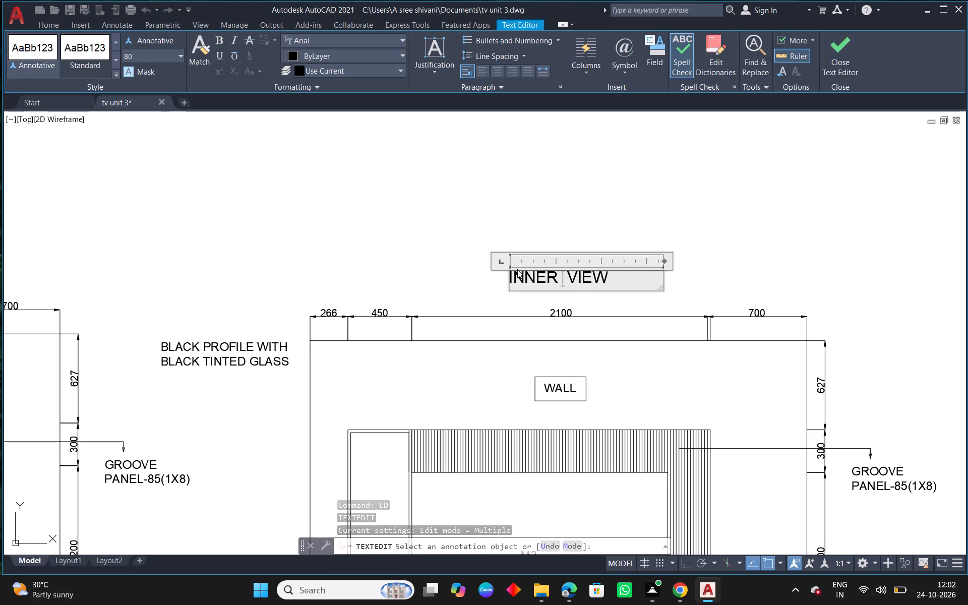
click(721, 257)
right_click(714, 253)
click(758, 262)
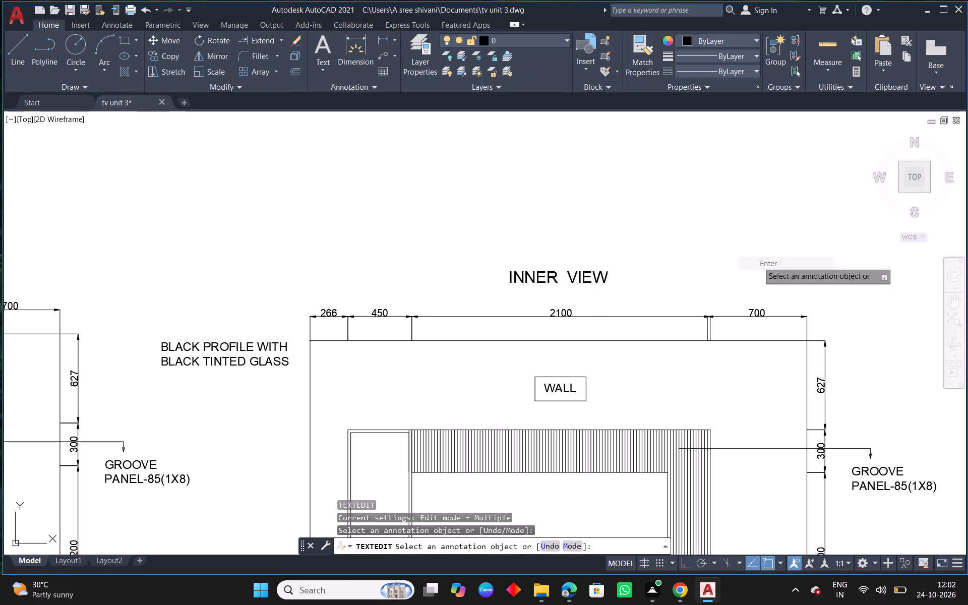
Examine the reference inner view for the tall unit's shelf layout and spacings.
scroll(445, 244, down, 2)
middle_drag(737, 369, 678, 337)
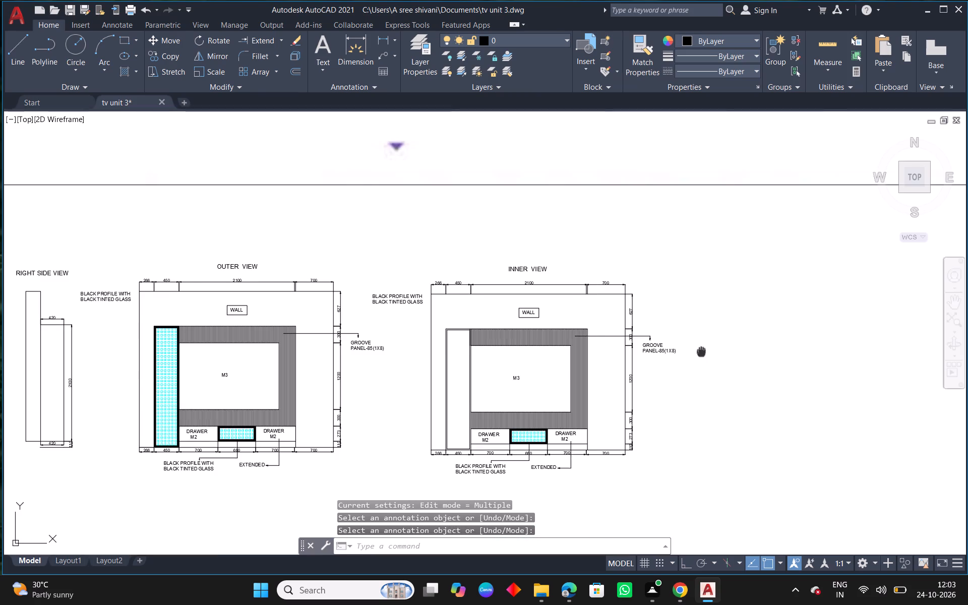
middle_drag(678, 337, 619, 285)
scroll(417, 326, down, 1)
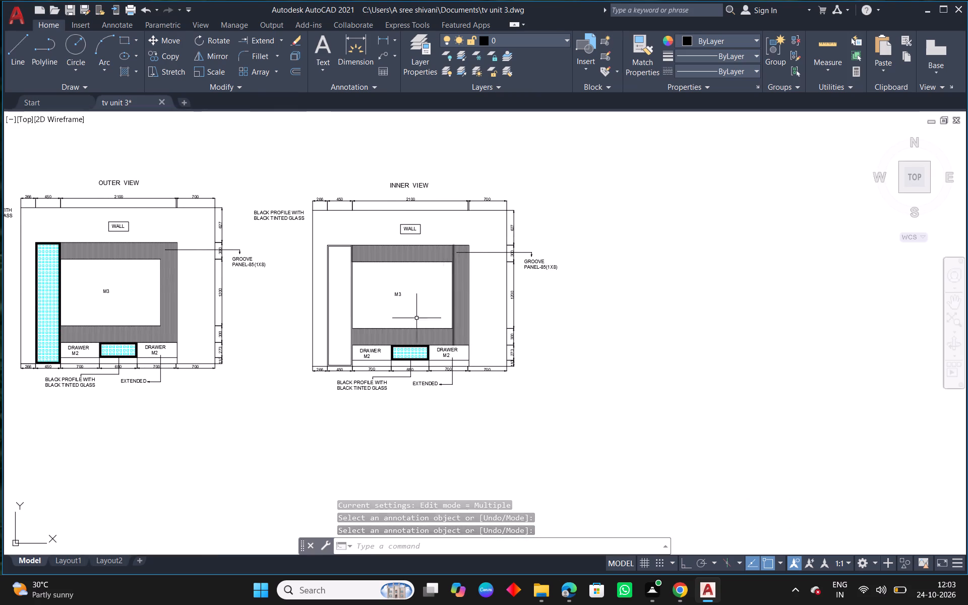
scroll(418, 327, down, 3)
middle_drag(604, 271, 549, 272)
scroll(547, 238, up, 3)
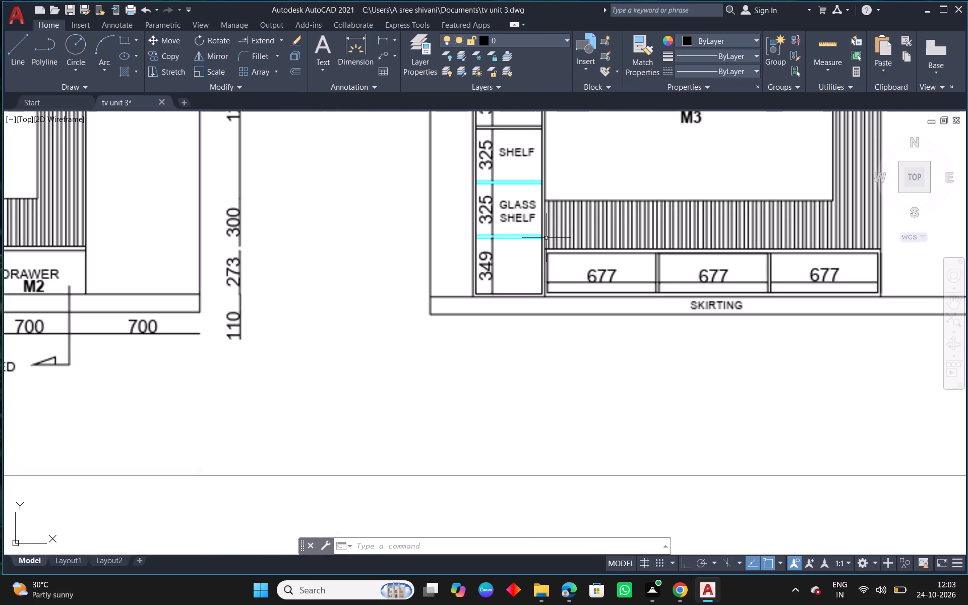
scroll(495, 338, down, 1)
middle_drag(424, 403, 530, 302)
middle_drag(187, 419, 237, 399)
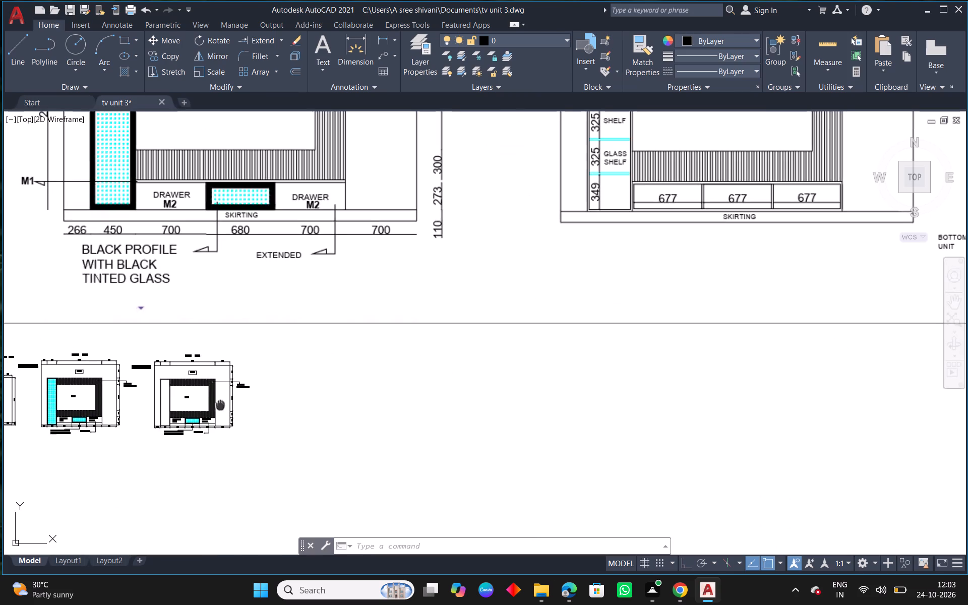
middle_drag(237, 399, 333, 365)
scroll(326, 363, up, 4)
middle_drag(216, 391, 274, 390)
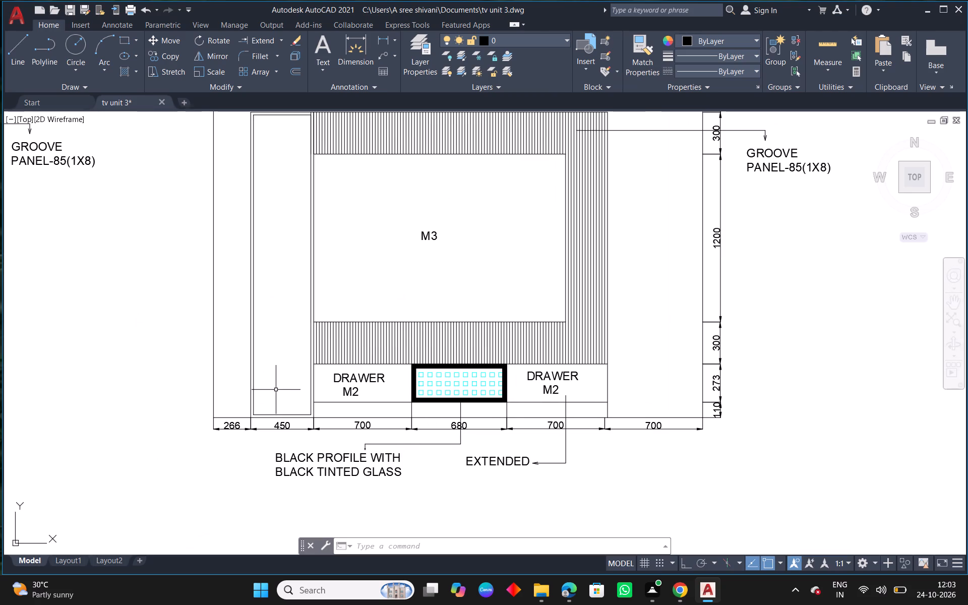
Offset the tall unit's inner base line upward by 349 to place the lowest shelf line.
text(O 349)
key(space)
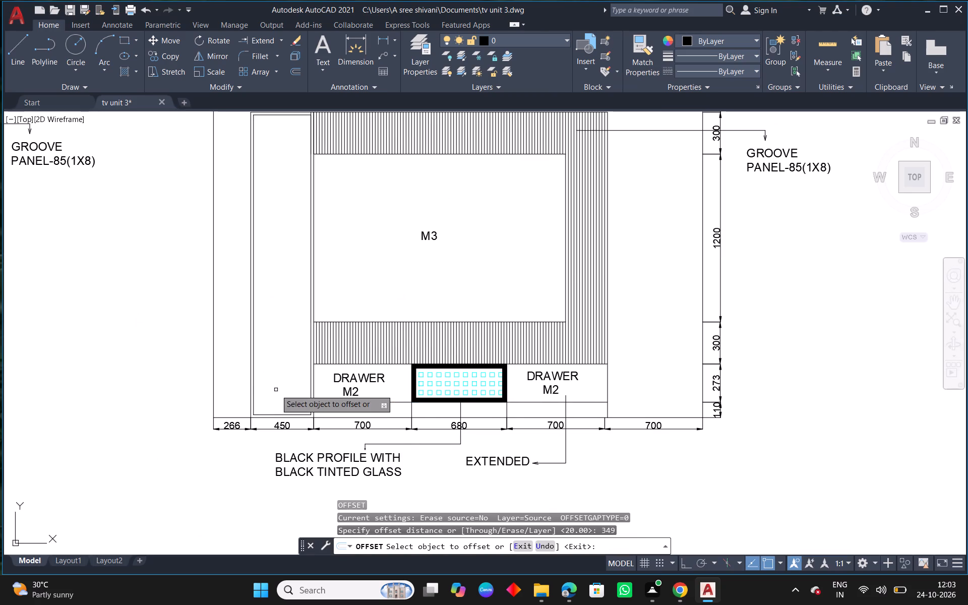
scroll(313, 403, up, 1)
click(288, 422)
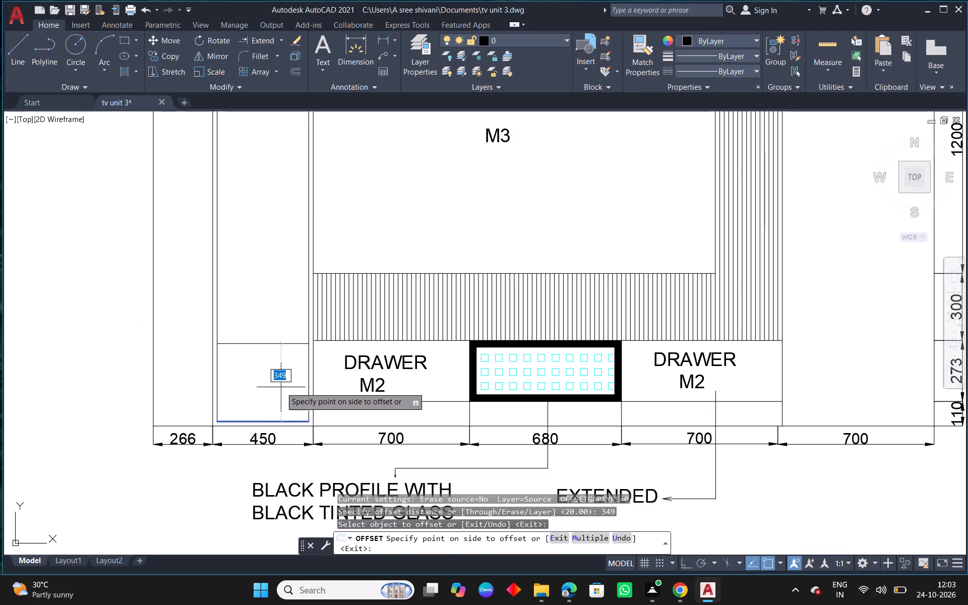
click(280, 386)
right_click(279, 385)
click(309, 391)
key(Escape)
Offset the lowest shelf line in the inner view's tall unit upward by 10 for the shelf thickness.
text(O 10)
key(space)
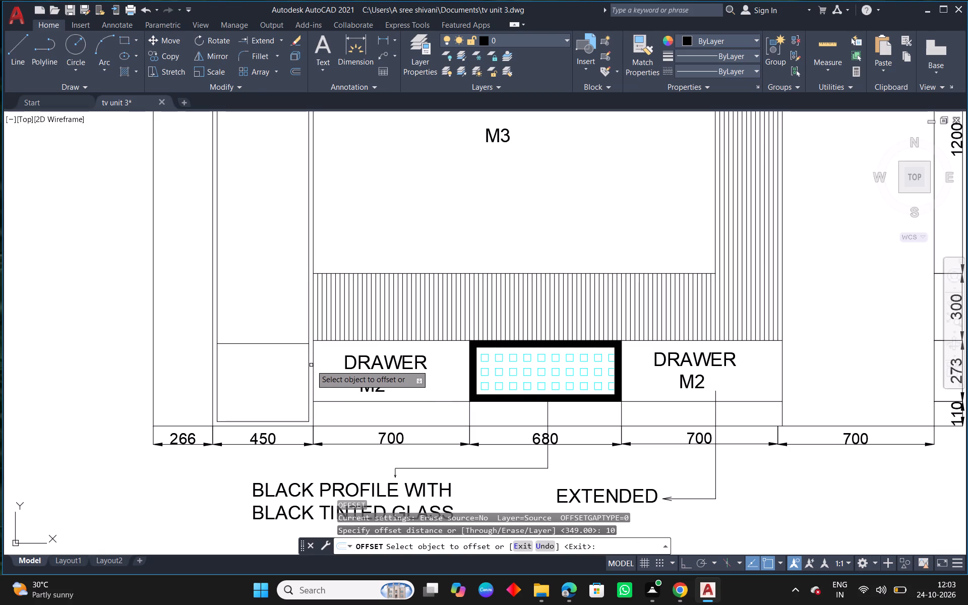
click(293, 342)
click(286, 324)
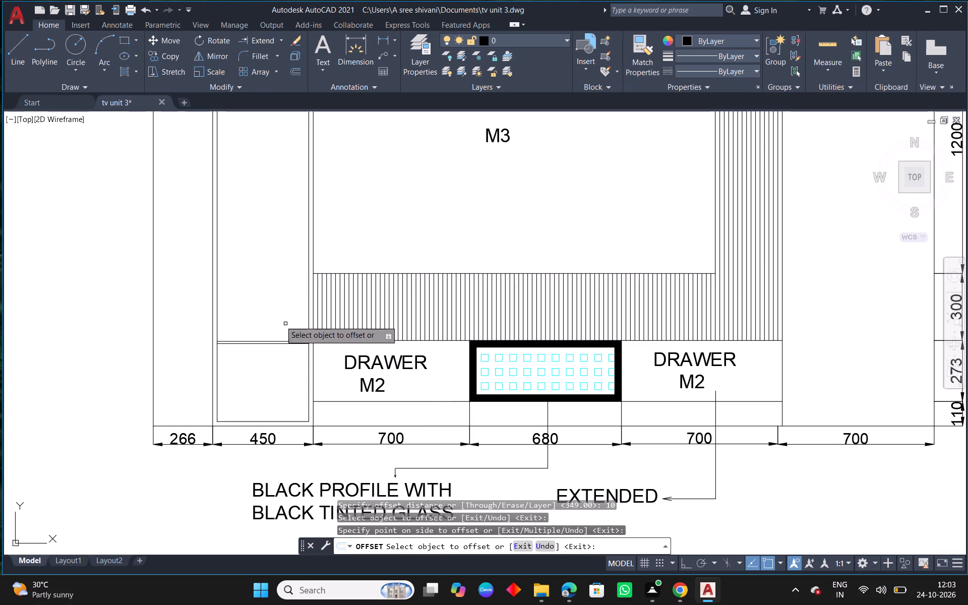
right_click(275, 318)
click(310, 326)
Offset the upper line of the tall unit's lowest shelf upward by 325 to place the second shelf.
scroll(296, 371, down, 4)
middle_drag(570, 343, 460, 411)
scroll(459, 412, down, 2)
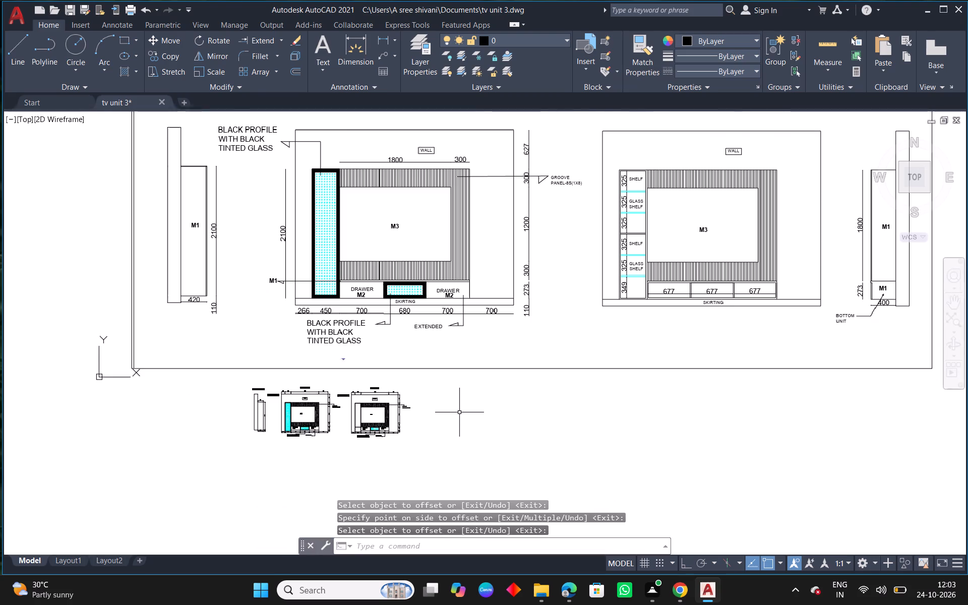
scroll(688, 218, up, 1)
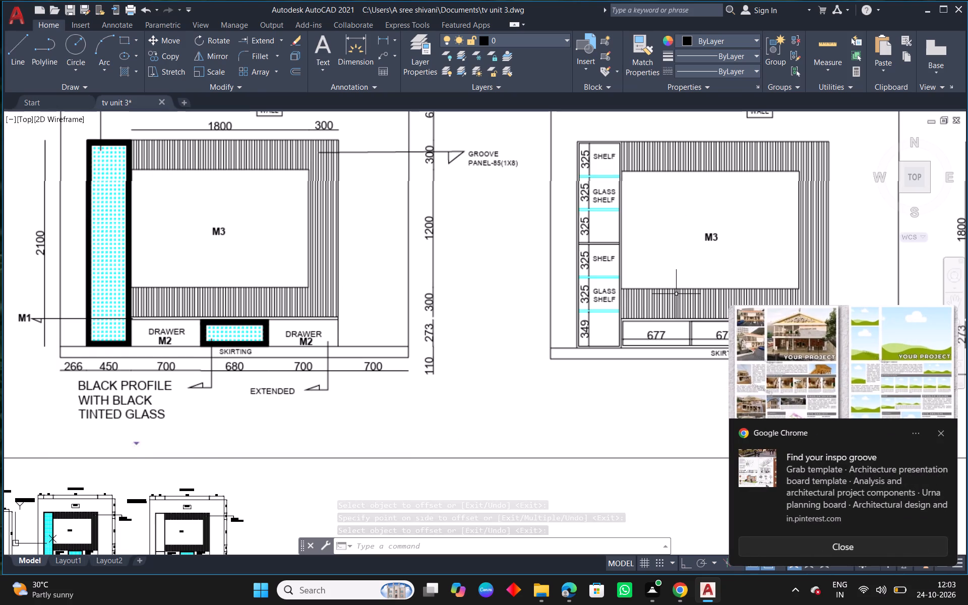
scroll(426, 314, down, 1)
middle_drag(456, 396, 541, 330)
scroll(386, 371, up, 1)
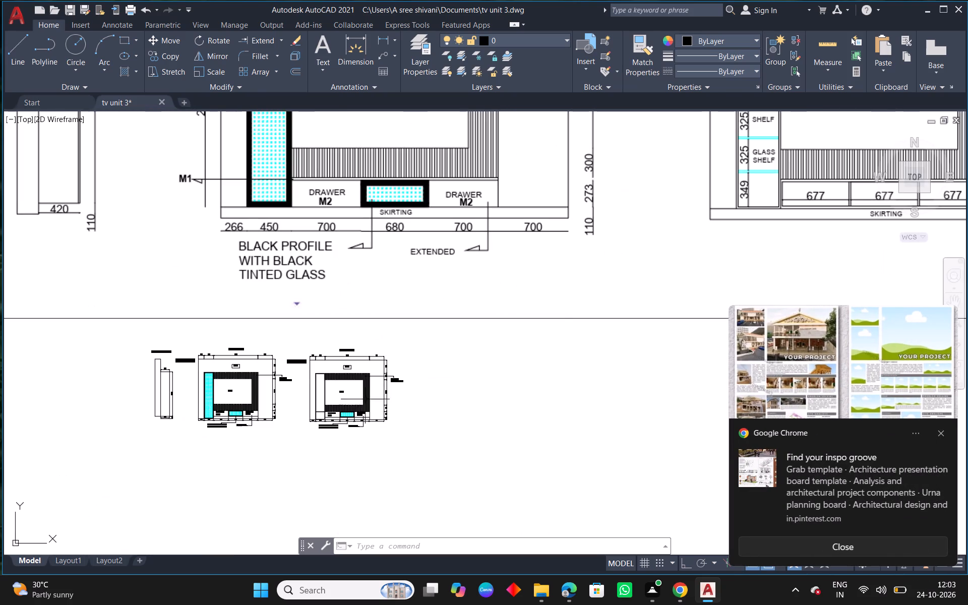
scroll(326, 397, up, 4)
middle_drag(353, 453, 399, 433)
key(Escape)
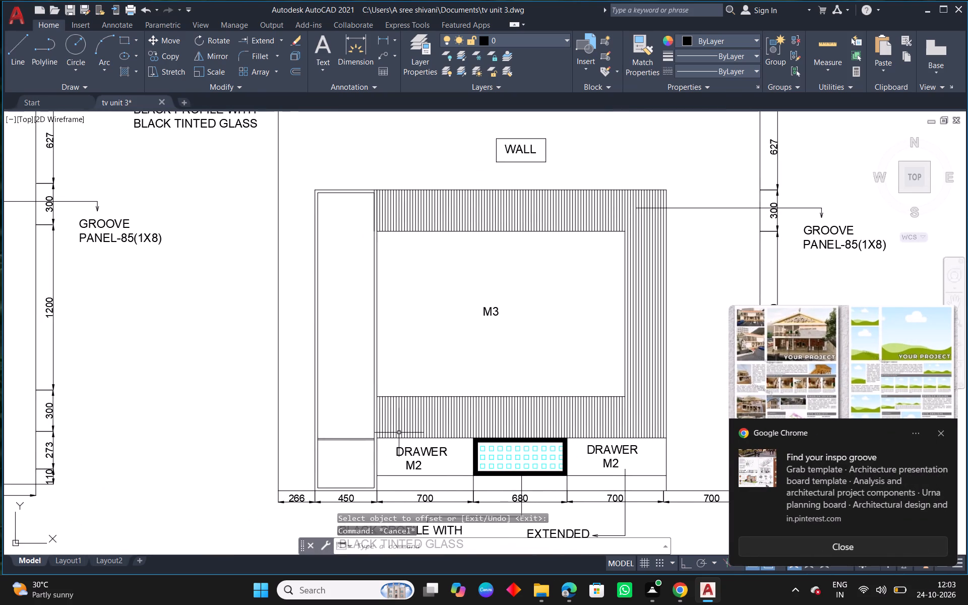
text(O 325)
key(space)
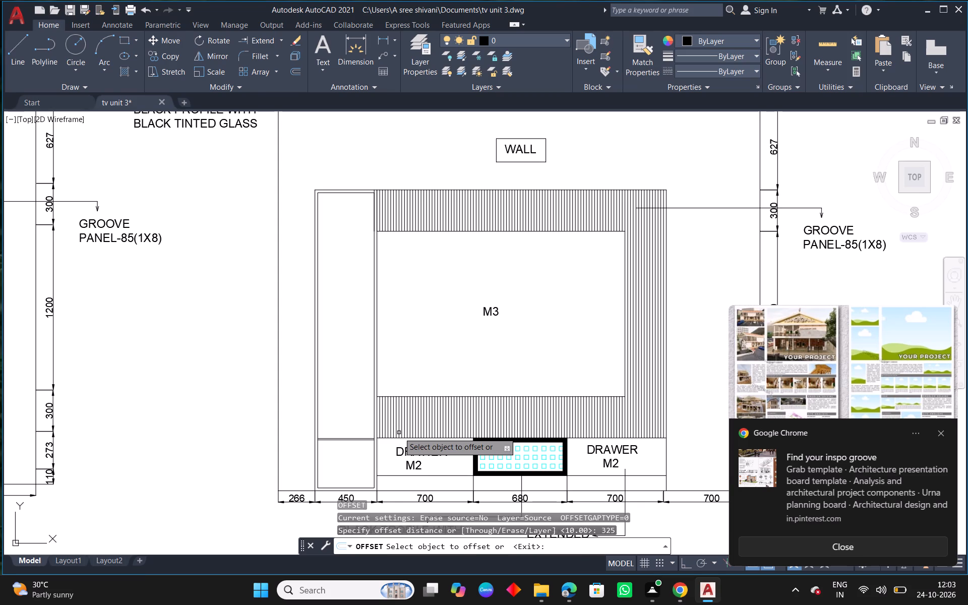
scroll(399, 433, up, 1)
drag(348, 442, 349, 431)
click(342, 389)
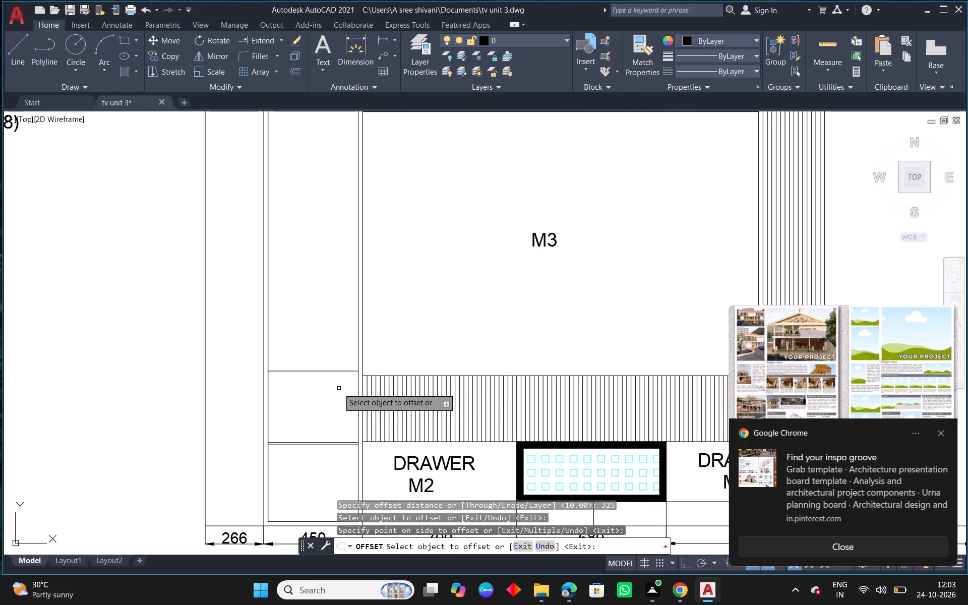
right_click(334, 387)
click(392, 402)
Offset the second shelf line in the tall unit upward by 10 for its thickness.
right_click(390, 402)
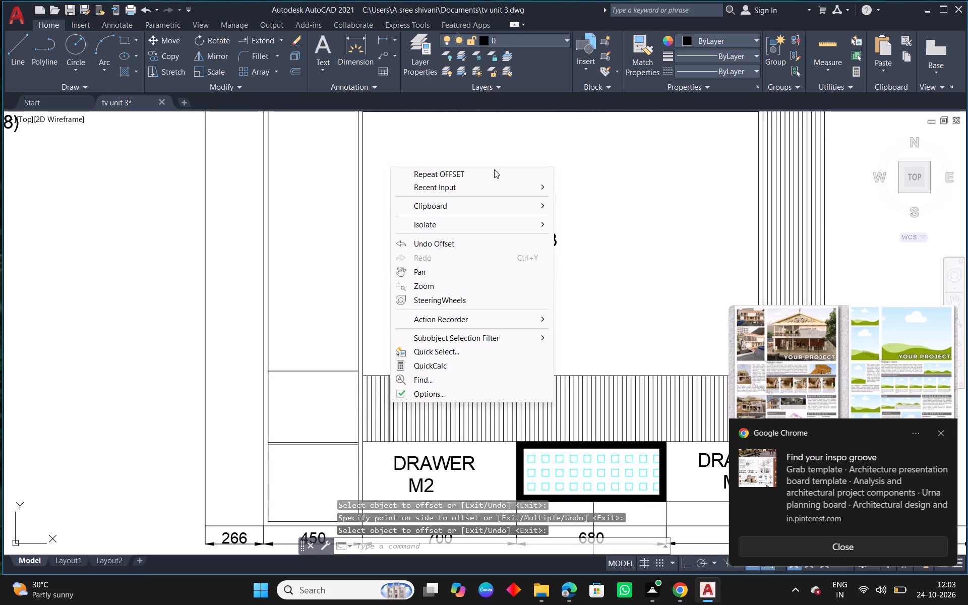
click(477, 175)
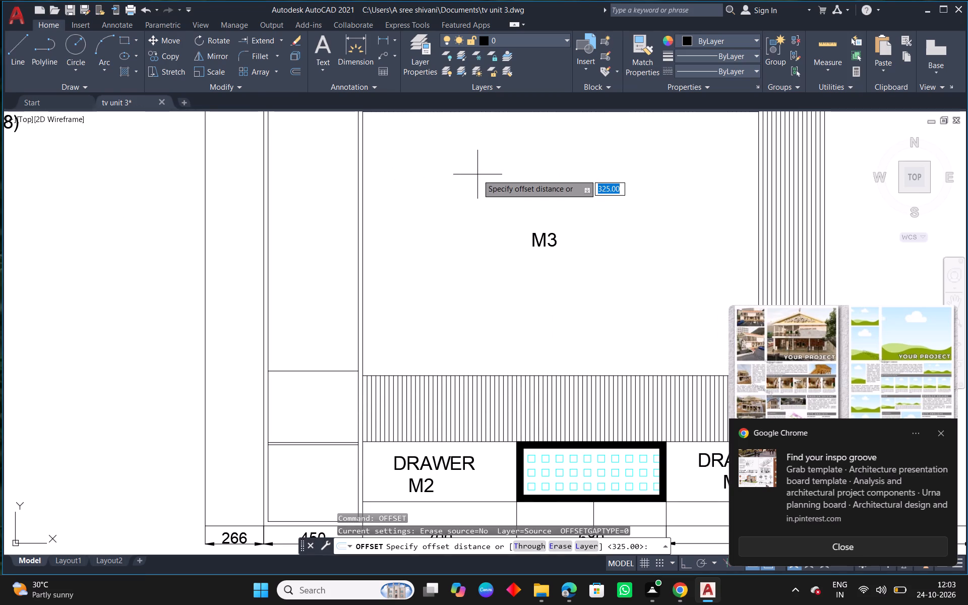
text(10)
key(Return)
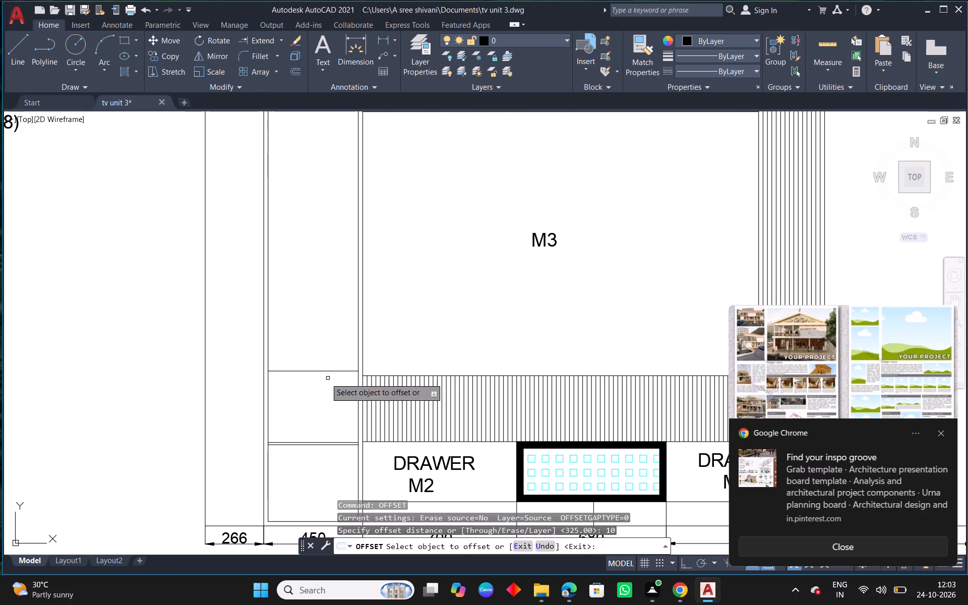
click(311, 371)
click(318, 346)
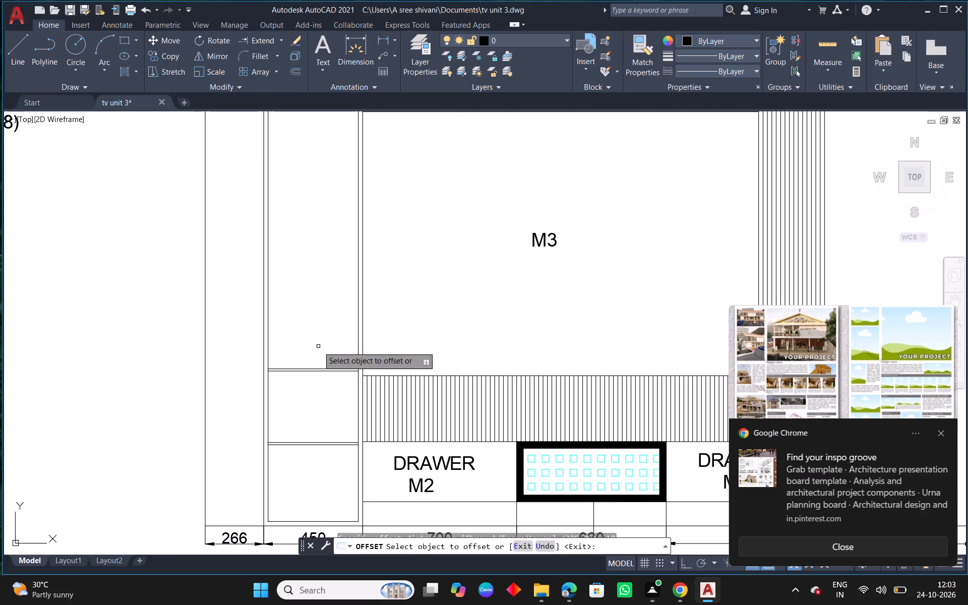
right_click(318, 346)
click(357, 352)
Examine the reference inner view's tall unit for the shelf thickness and spacing.
scroll(283, 342, down, 1)
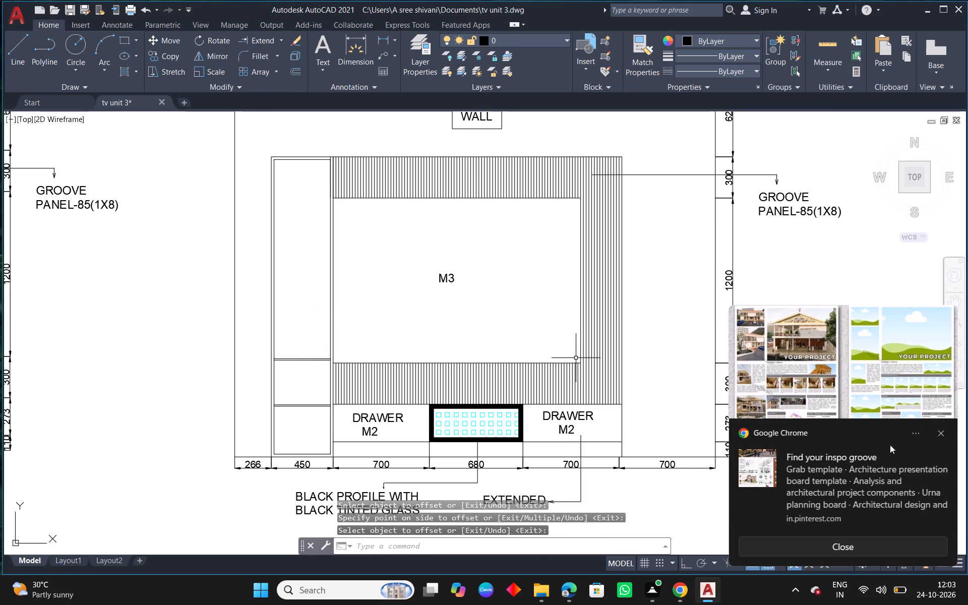
click(941, 435)
scroll(648, 340, down, 3)
middle_drag(746, 312, 446, 462)
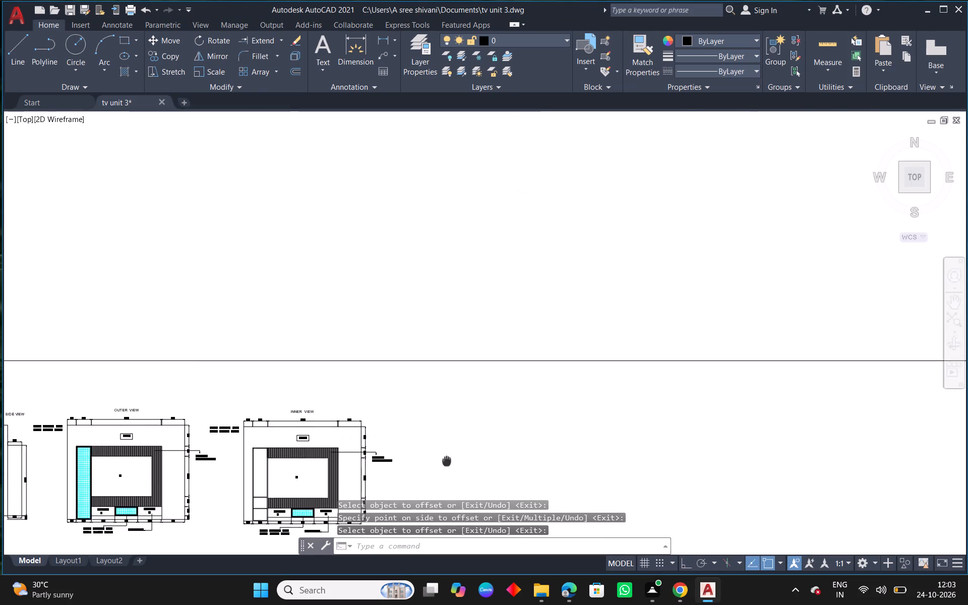
scroll(446, 463, down, 1)
middle_drag(679, 323, 410, 417)
scroll(508, 308, up, 3)
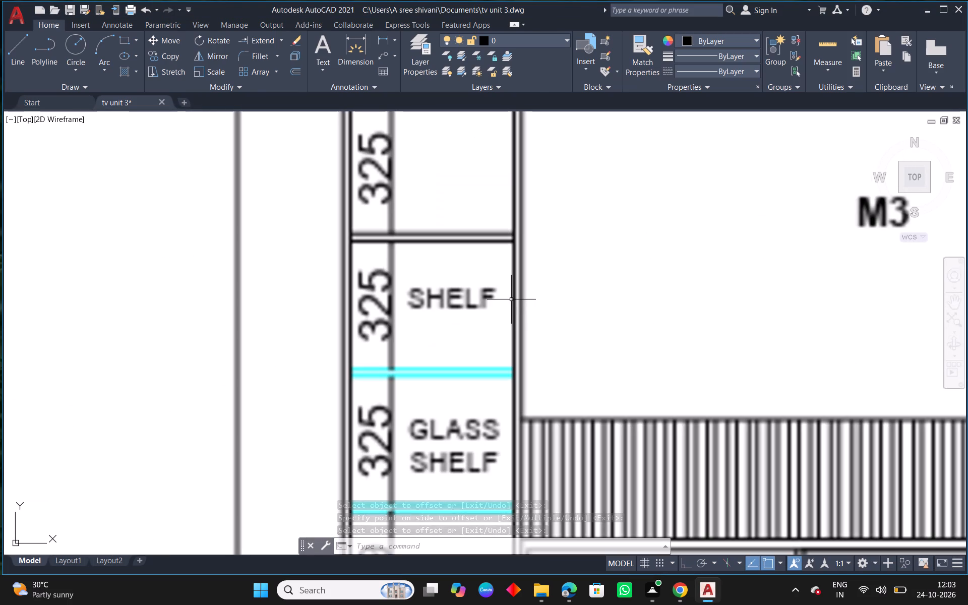
scroll(508, 304, down, 6)
scroll(374, 414, up, 3)
scroll(390, 318, up, 2)
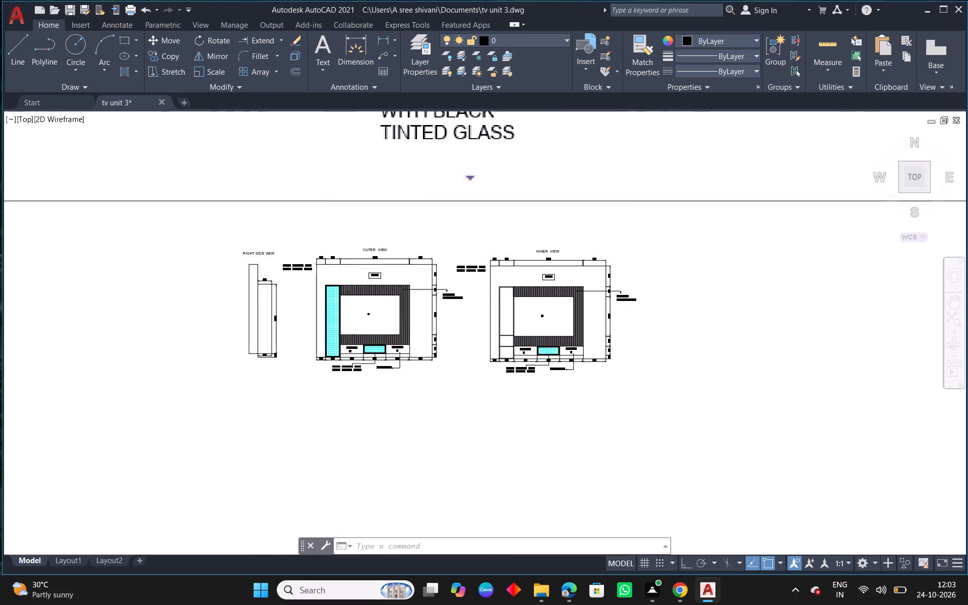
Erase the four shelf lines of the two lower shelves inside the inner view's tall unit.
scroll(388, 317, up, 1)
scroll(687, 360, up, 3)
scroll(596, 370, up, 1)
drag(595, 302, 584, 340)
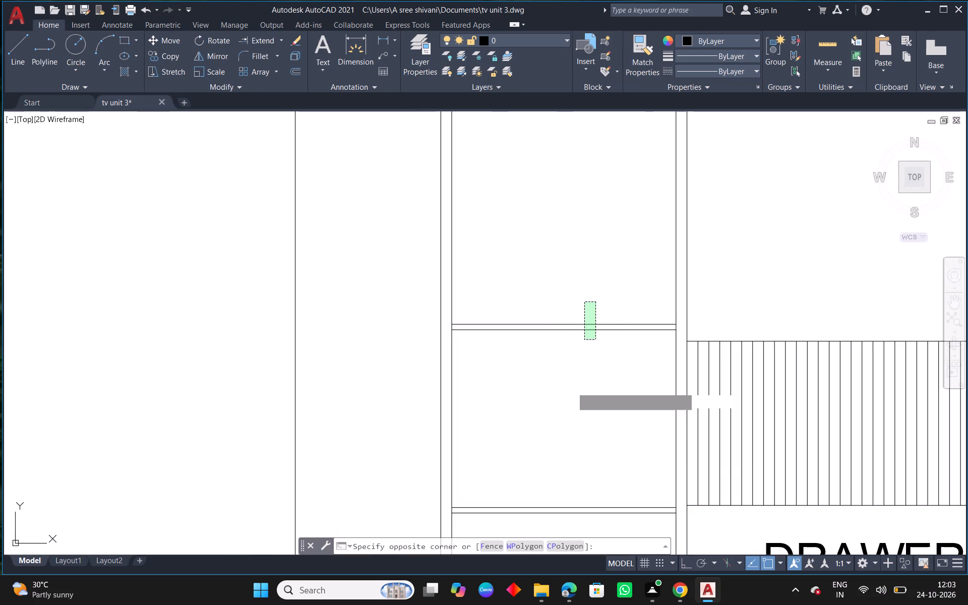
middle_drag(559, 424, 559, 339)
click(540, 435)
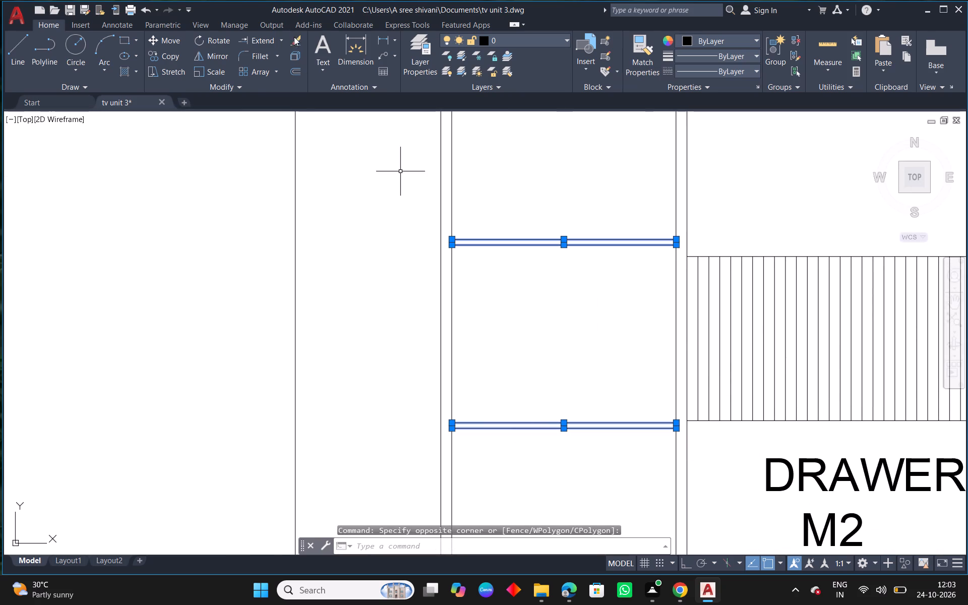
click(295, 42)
Offset the tall unit's inner base line upward by 349 to place the lowest shelf line.
scroll(449, 202, down, 1)
middle_drag(546, 357, 548, 344)
text(O)
key(space)
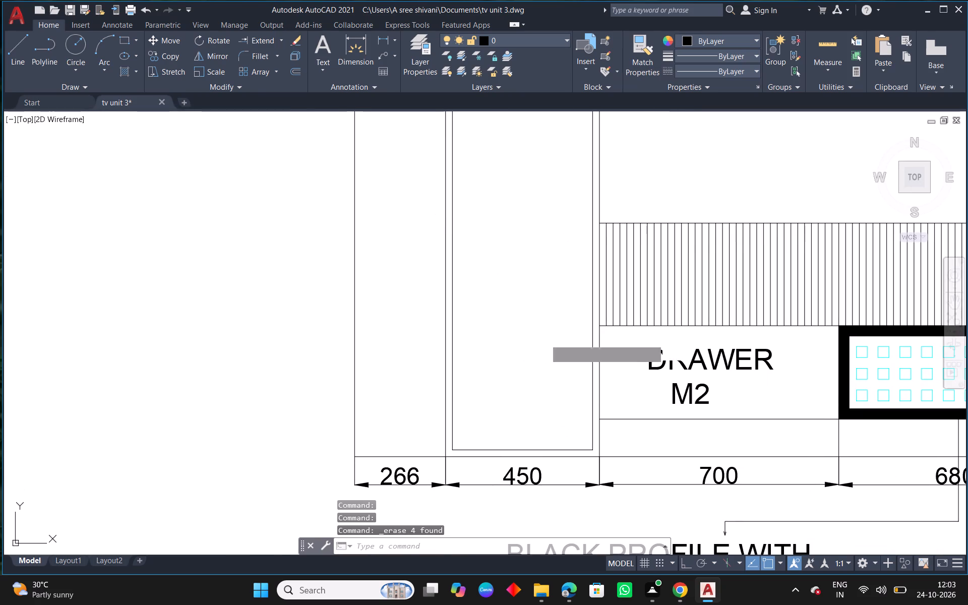
key(3)
text(49)
key(Return)
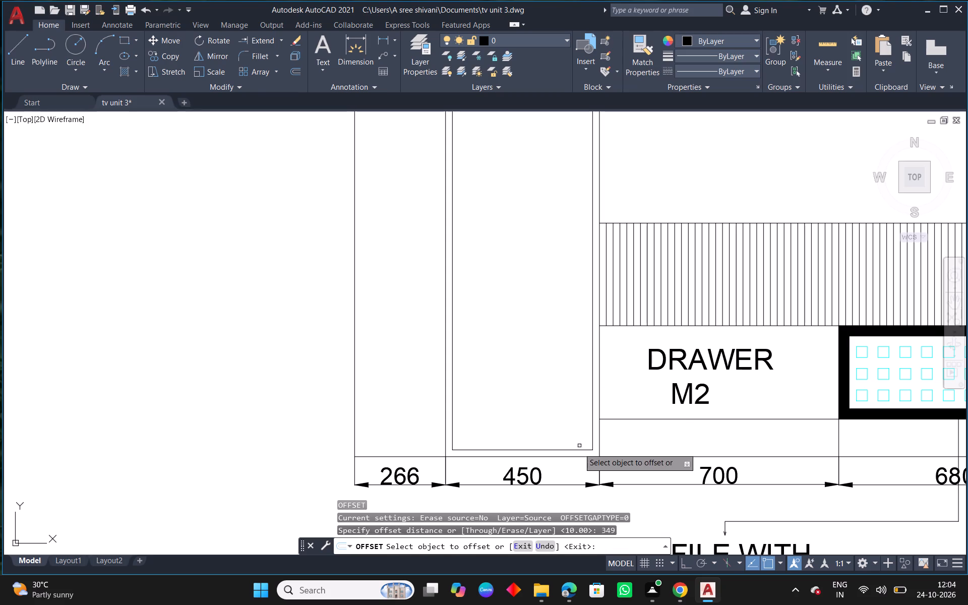
drag(579, 448, 580, 435)
click(563, 361)
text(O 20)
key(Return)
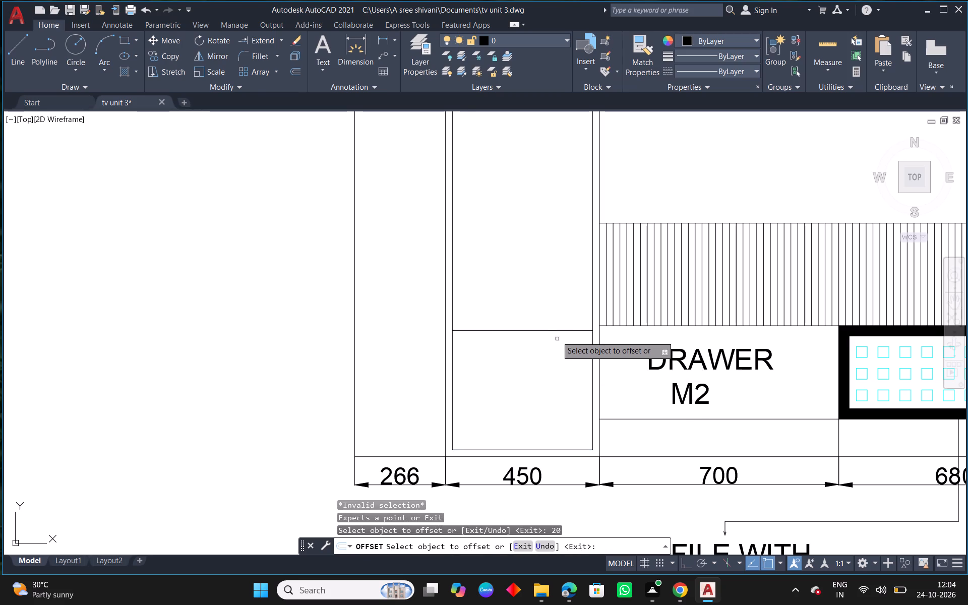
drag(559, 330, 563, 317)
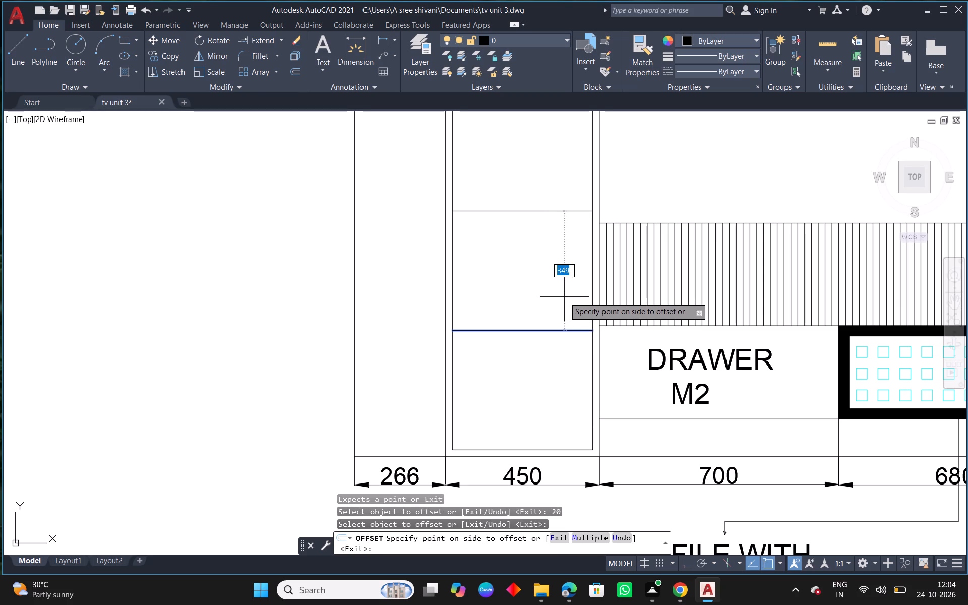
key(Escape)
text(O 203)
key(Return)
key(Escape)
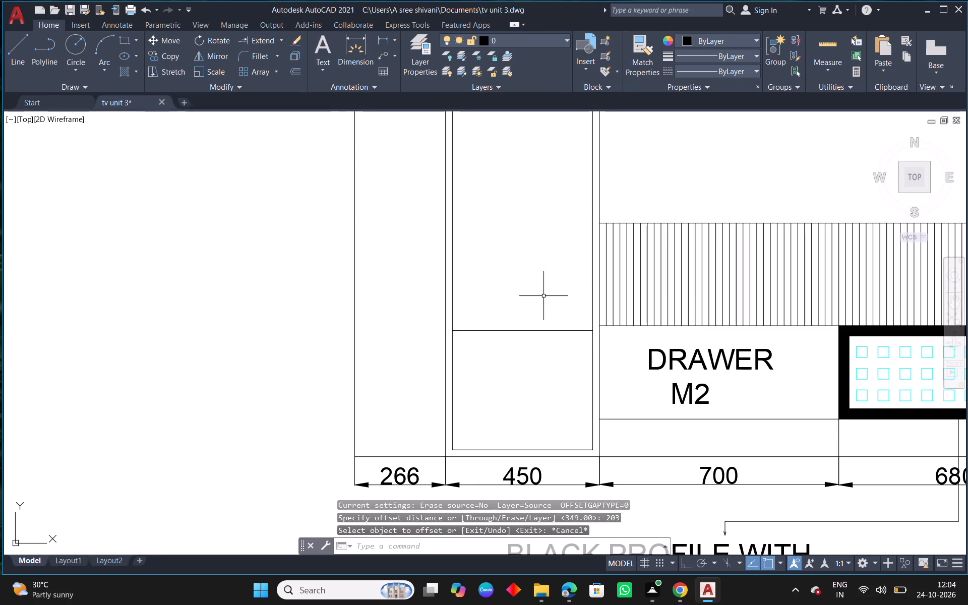
Offset the tall unit's lowest shelf line upward by 20 to give the shelf its thickness.
text(O 20)
key(Return)
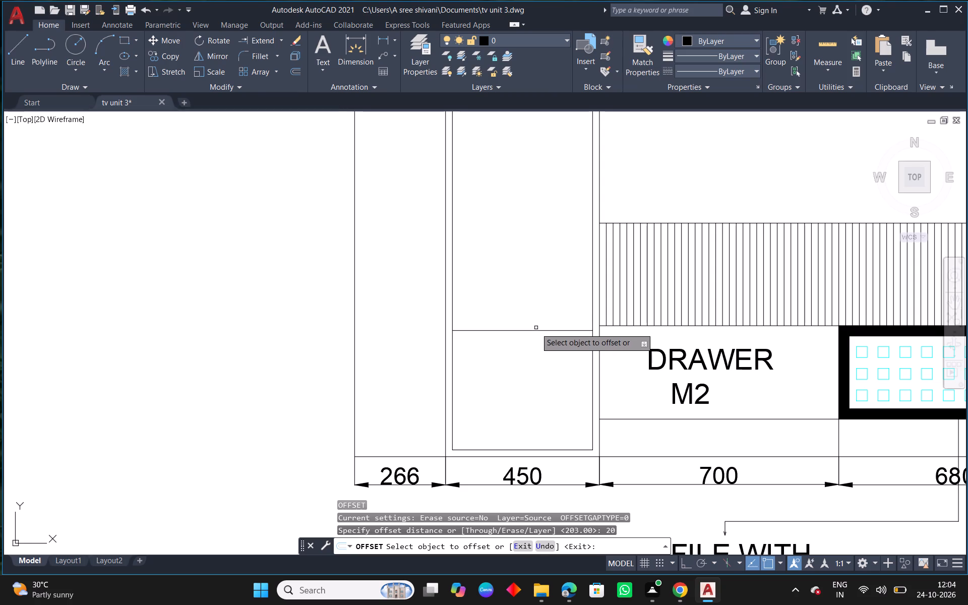
drag(535, 330, 535, 321)
click(532, 311)
key(Escape)
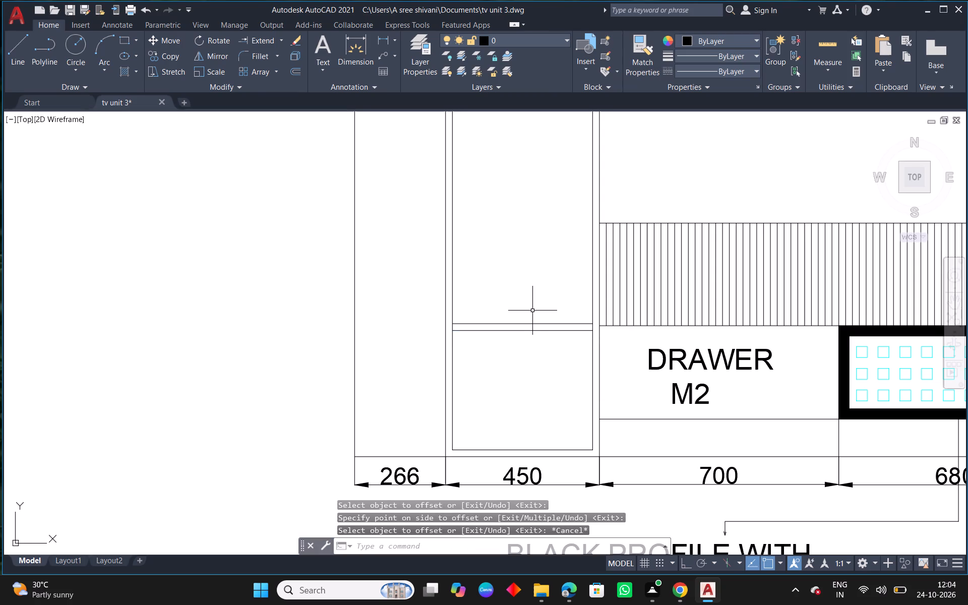
Offset the top line of the lowest shelf upward by 325 to place the second shelf's underside.
text(O)
key(space)
text(325)
key(Return)
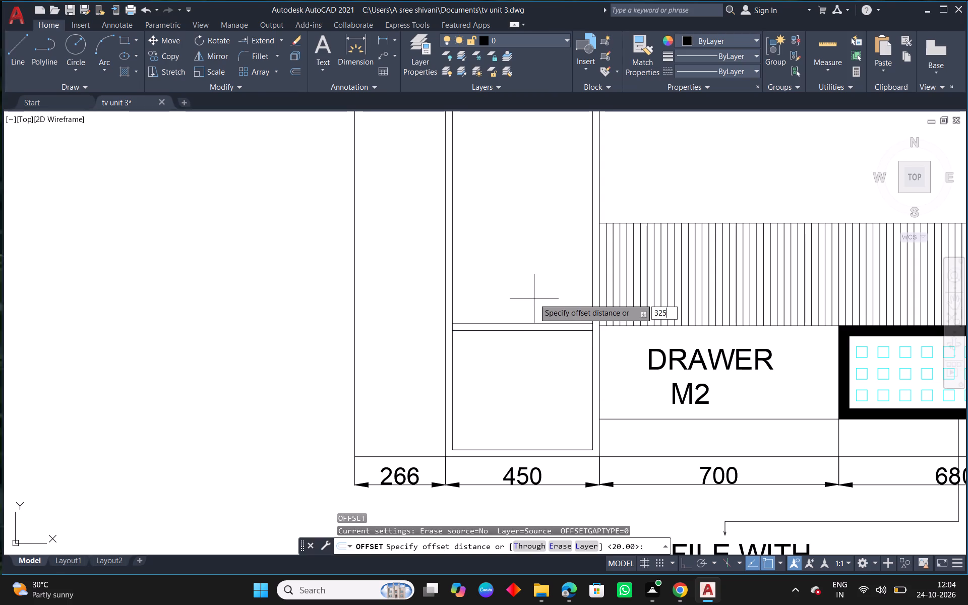
click(534, 325)
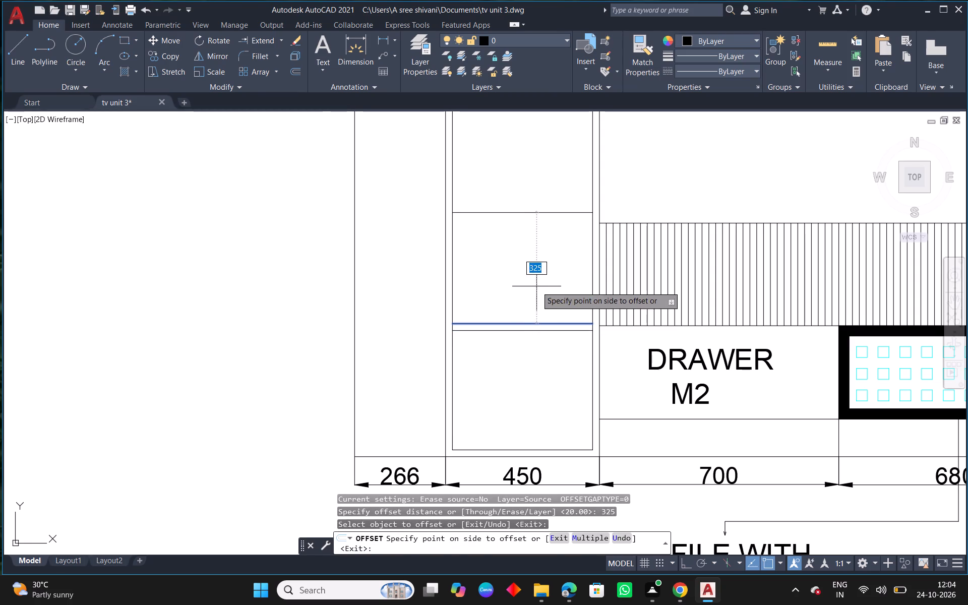
click(536, 286)
key(Escape)
Offset the second shelf's underside line upward by 20 to give that shelf its thickness.
text(O 20)
key(Return)
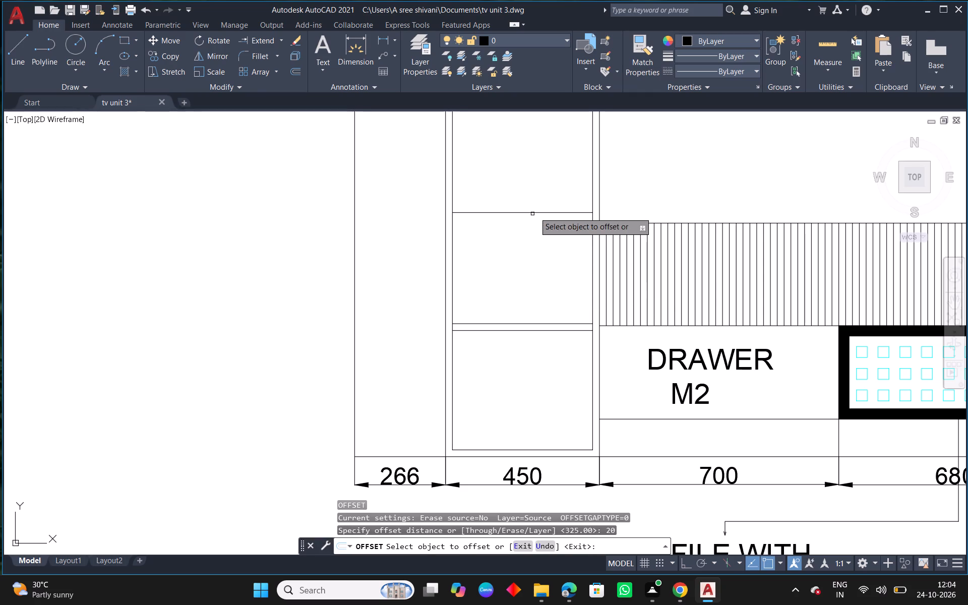
drag(536, 211, 536, 192)
click(533, 180)
scroll(528, 187, down, 2)
middle_drag(535, 165, 520, 229)
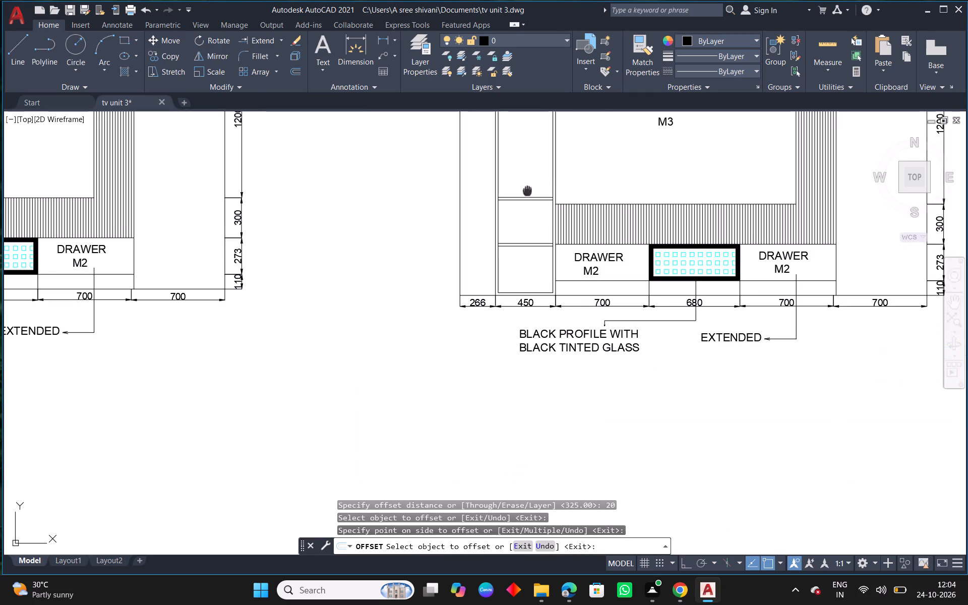
middle_drag(520, 229, 508, 329)
key(Escape)
Offset the second shelf's top line upward by 325 to place the third shelf's underside.
text(O)
key(space)
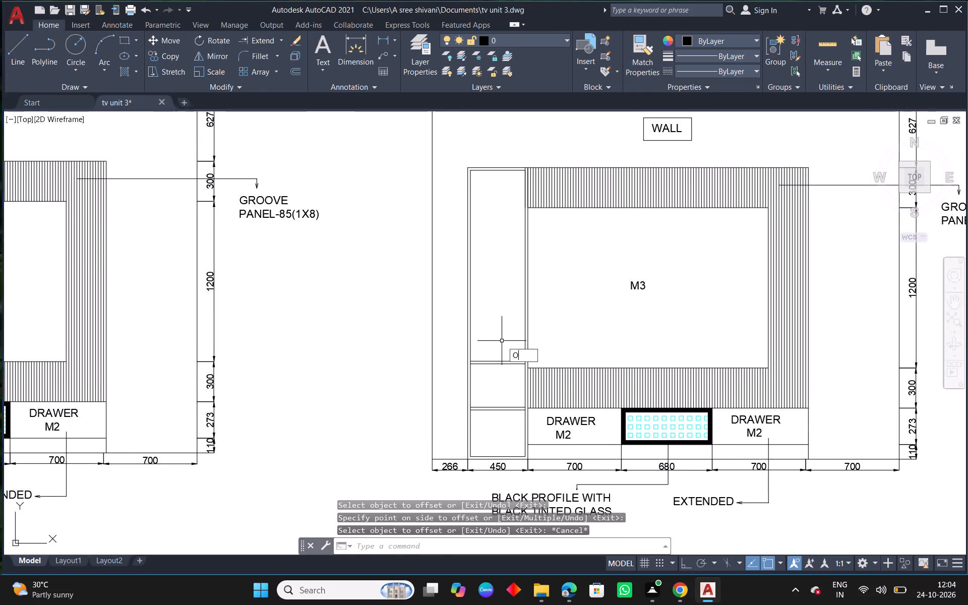
key(2)
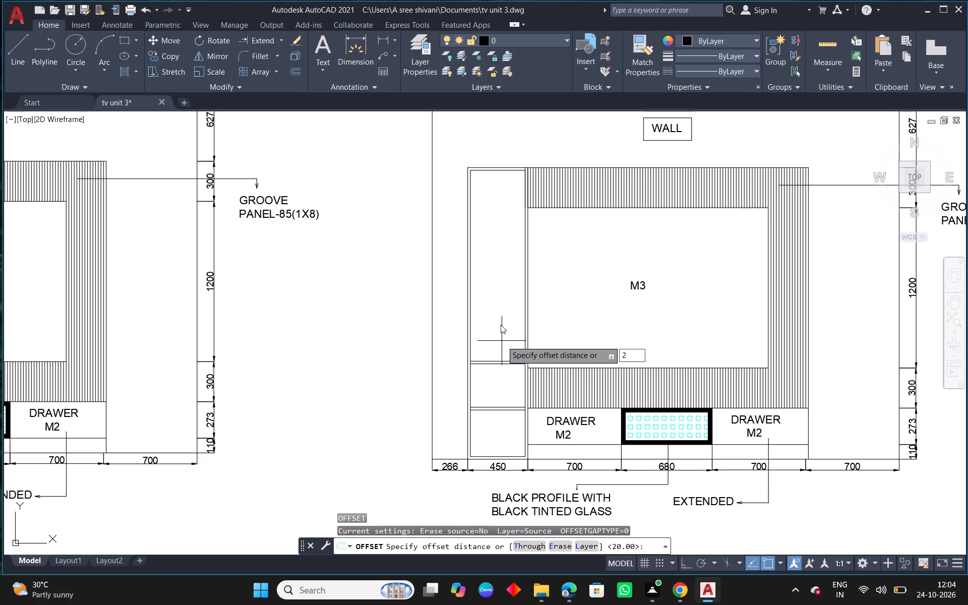
key(BackSpace)
text(32)
key(ctrl+5)
text(5)
key(space)
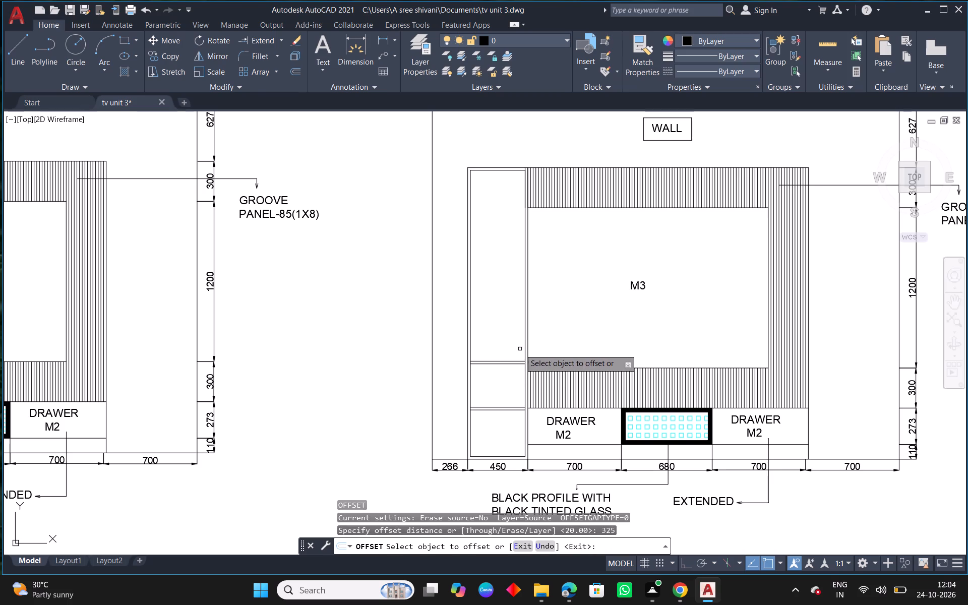
click(520, 361)
click(518, 327)
key(Escape)
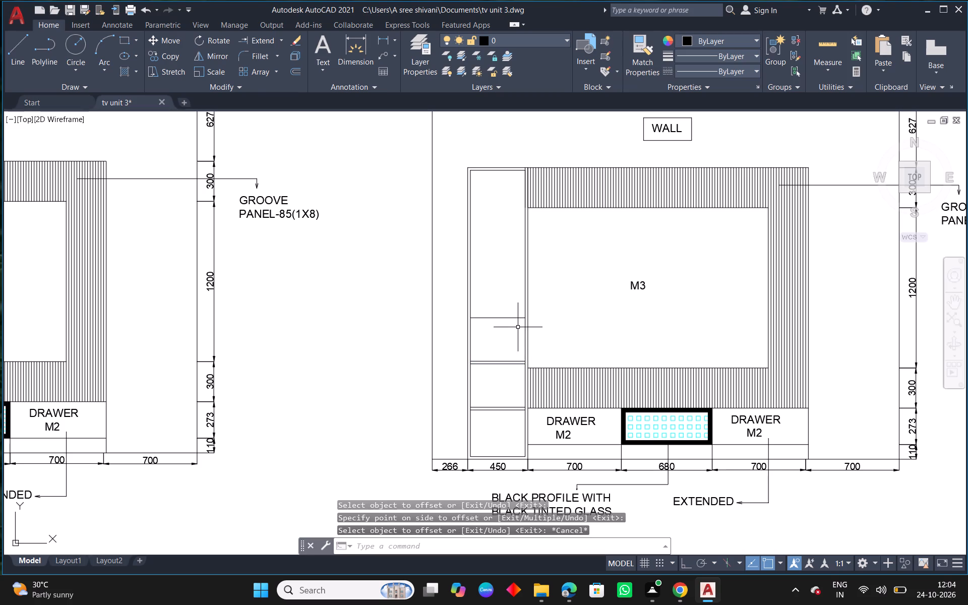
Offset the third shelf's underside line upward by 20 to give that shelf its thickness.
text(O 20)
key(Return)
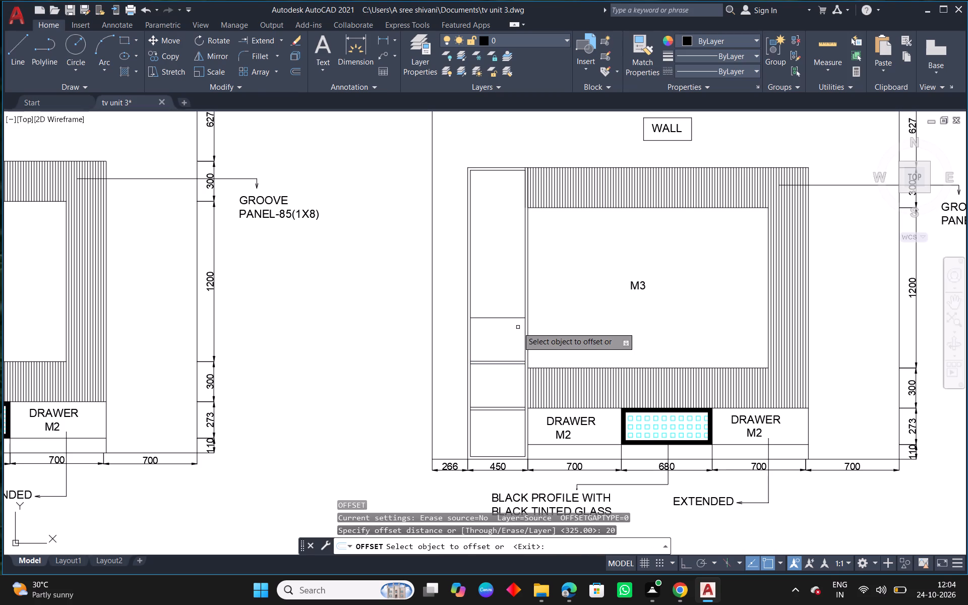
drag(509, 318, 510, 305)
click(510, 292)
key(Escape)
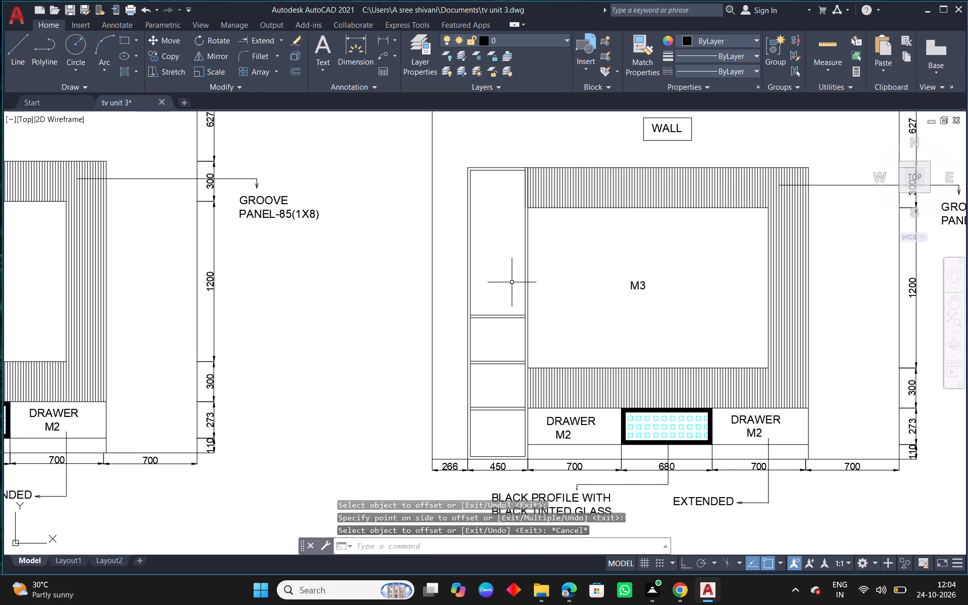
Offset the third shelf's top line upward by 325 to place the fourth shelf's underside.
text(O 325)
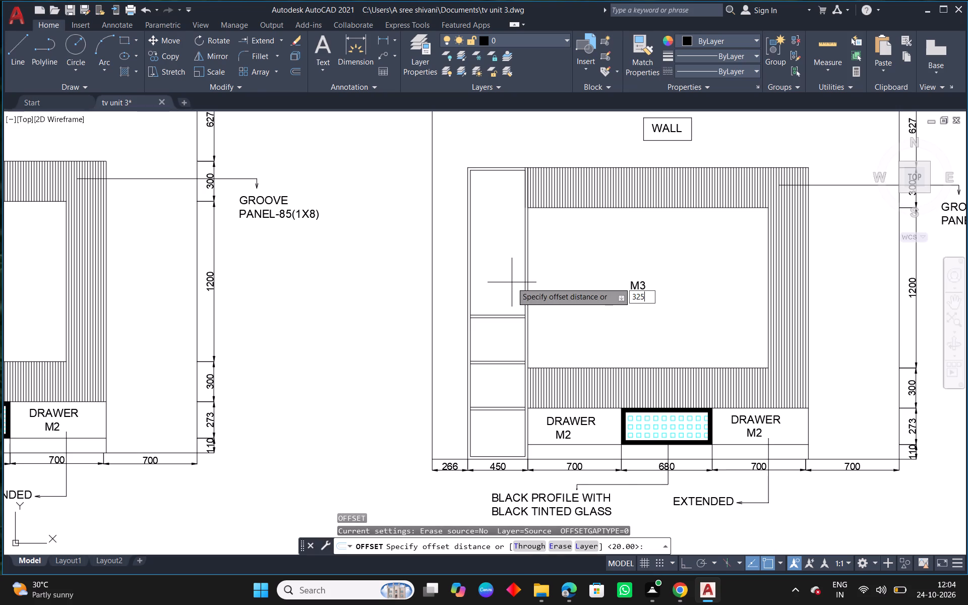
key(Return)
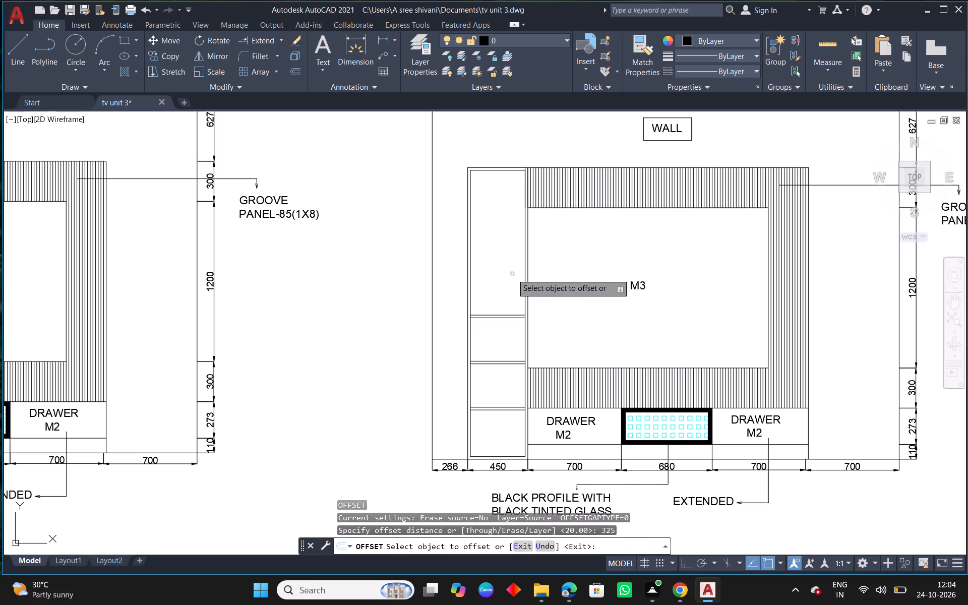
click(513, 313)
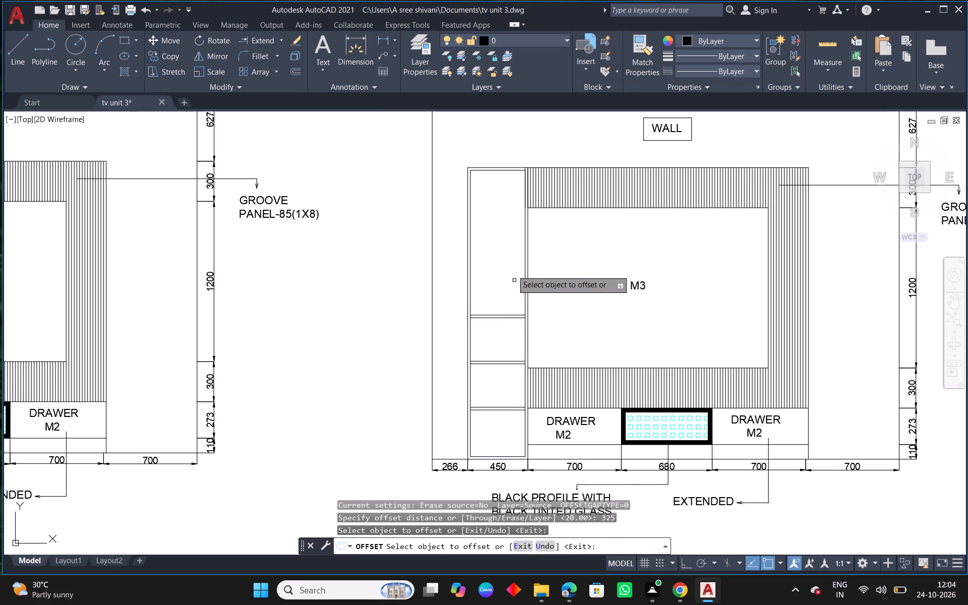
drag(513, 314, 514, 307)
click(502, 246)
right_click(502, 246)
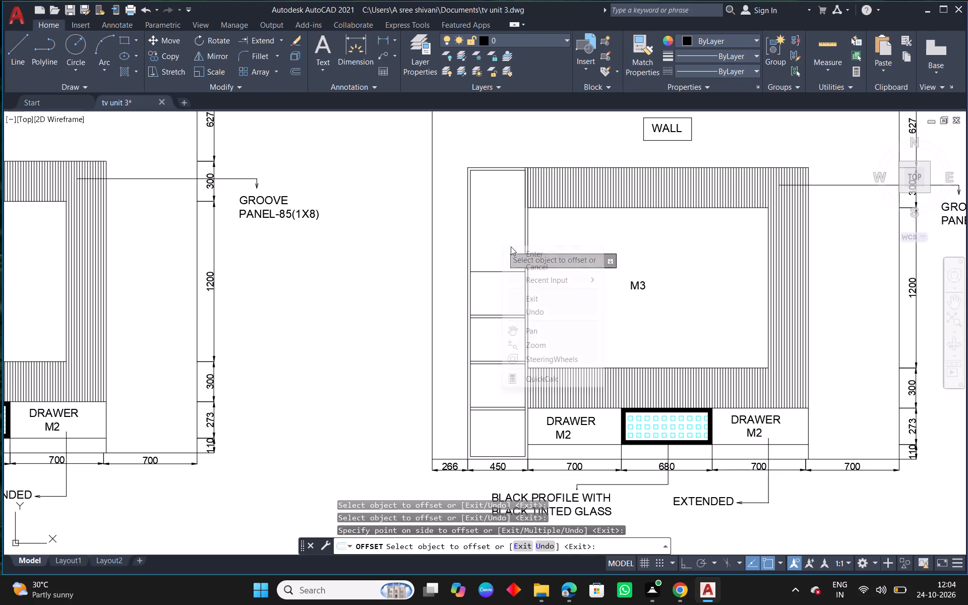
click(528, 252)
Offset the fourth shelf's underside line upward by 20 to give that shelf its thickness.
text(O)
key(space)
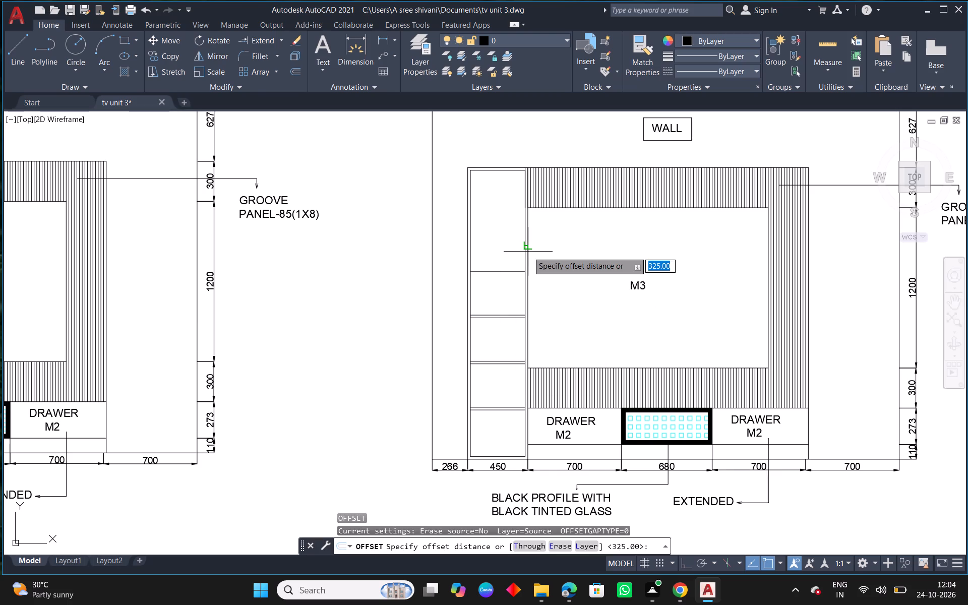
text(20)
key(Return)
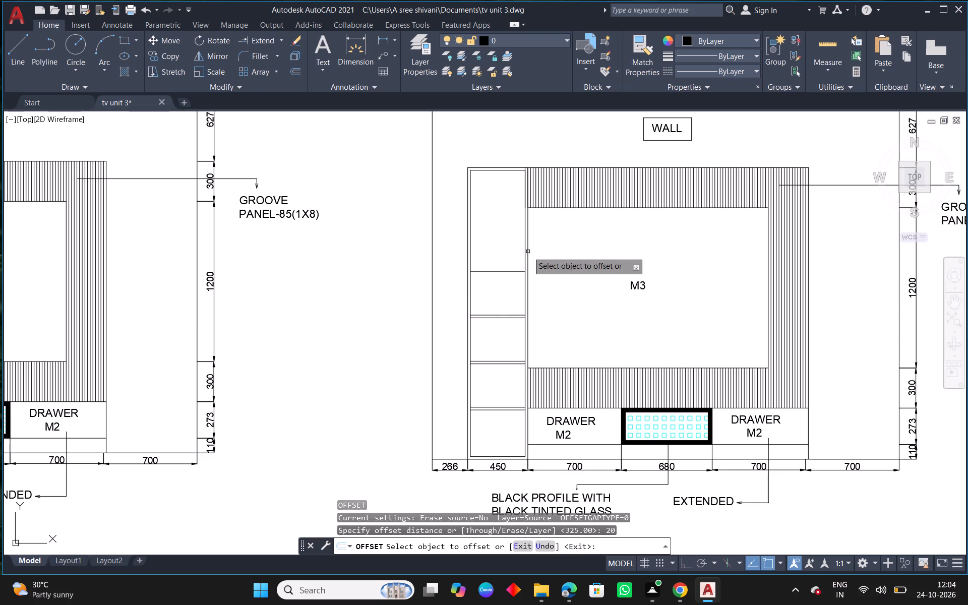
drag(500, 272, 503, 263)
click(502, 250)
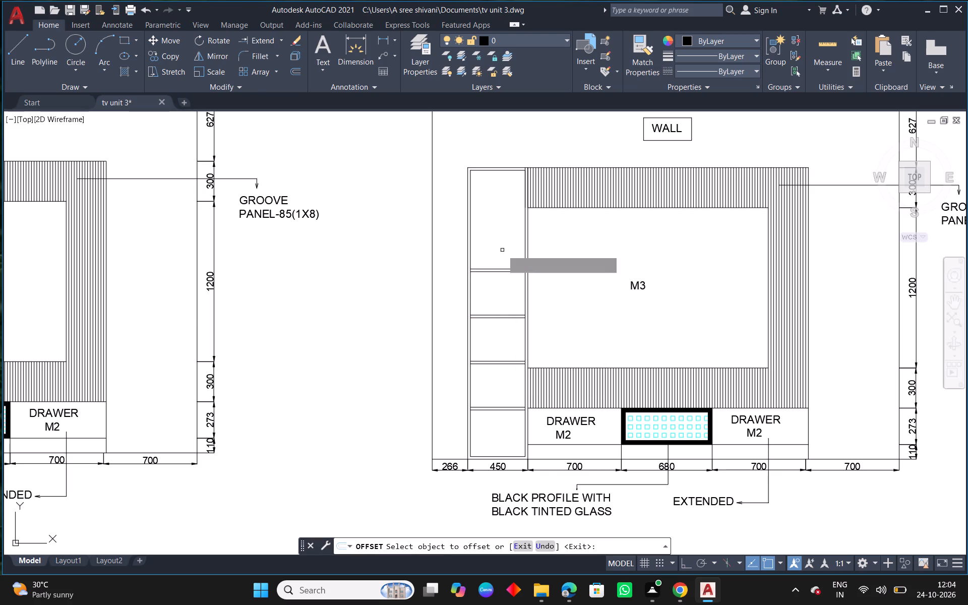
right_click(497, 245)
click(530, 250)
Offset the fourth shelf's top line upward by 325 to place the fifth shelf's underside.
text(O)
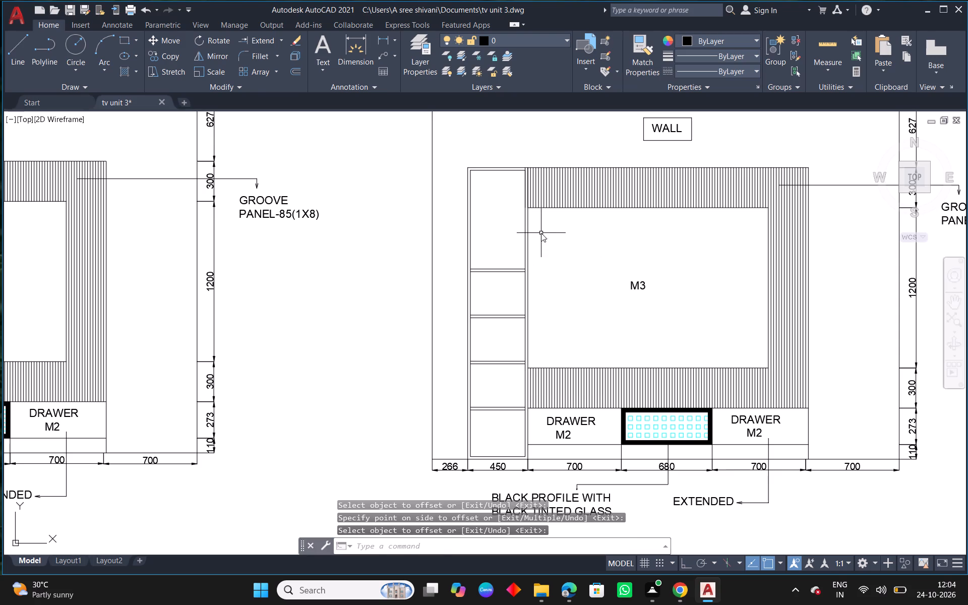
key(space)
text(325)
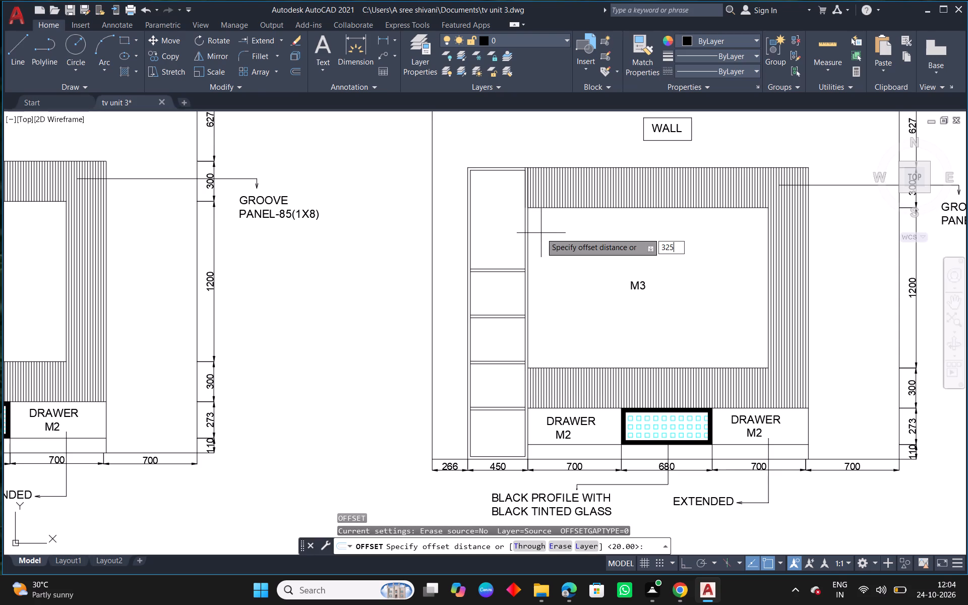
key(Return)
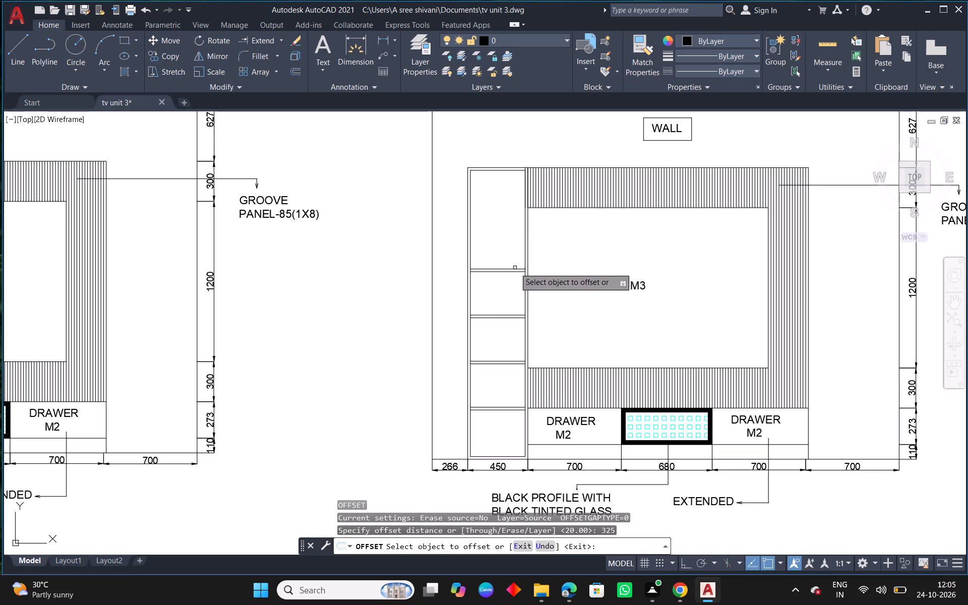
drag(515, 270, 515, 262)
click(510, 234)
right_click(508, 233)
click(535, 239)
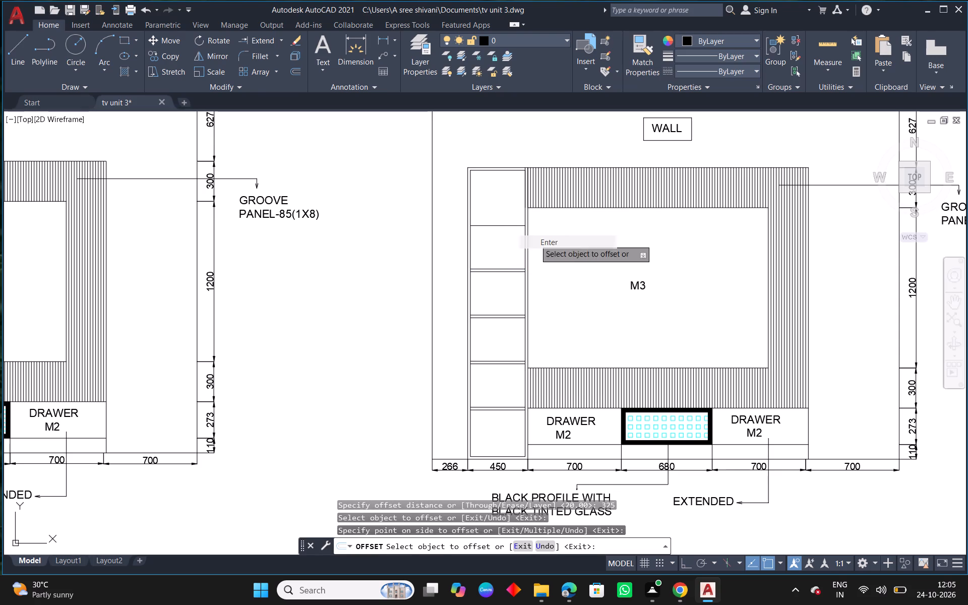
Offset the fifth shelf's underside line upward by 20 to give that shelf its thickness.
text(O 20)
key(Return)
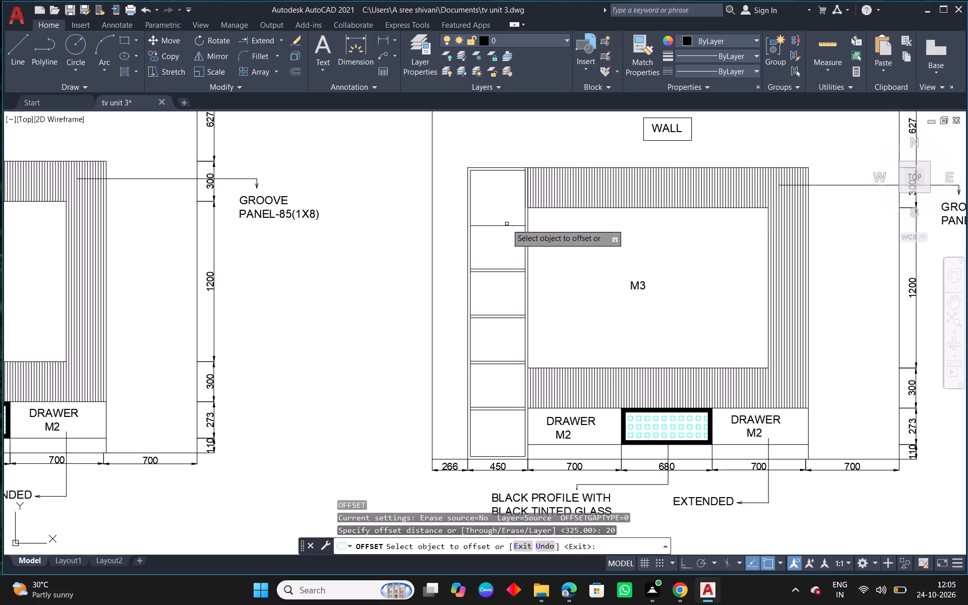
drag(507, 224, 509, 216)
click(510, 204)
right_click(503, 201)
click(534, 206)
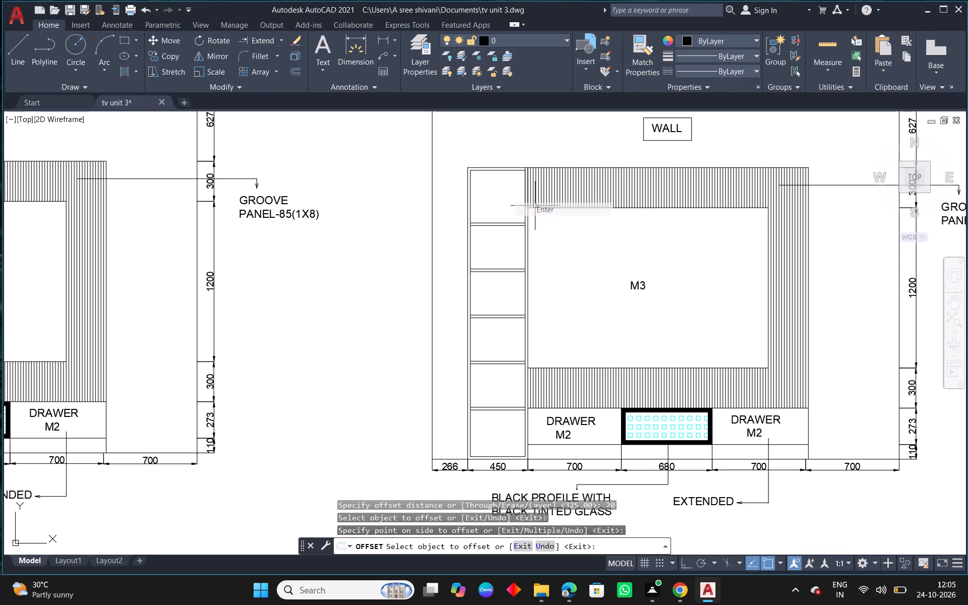
Compare the tall unit's shelf layout in the reference inner view with the redrawn one.
scroll(479, 265, down, 5)
middle_drag(659, 289, 378, 440)
scroll(518, 232, up, 1)
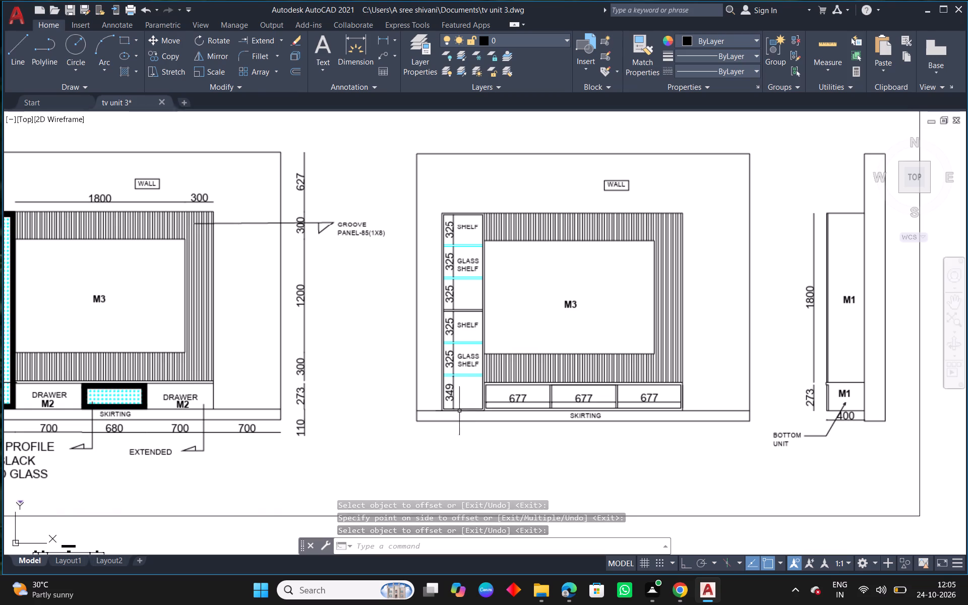
middle_drag(478, 418, 716, 247)
scroll(720, 244, down, 2)
scroll(505, 345, up, 3)
scroll(682, 215, up, 3)
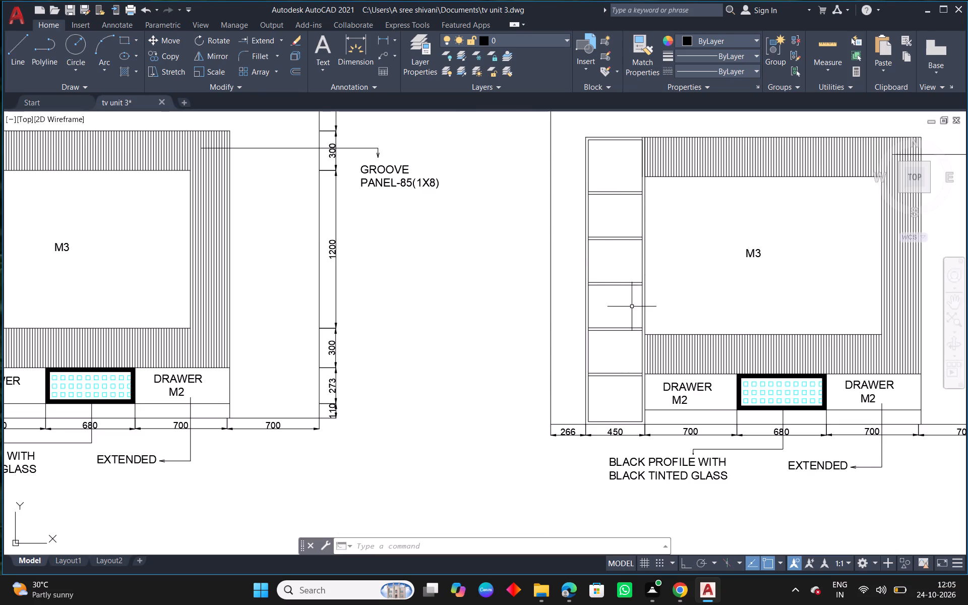
middle_drag(719, 281, 594, 313)
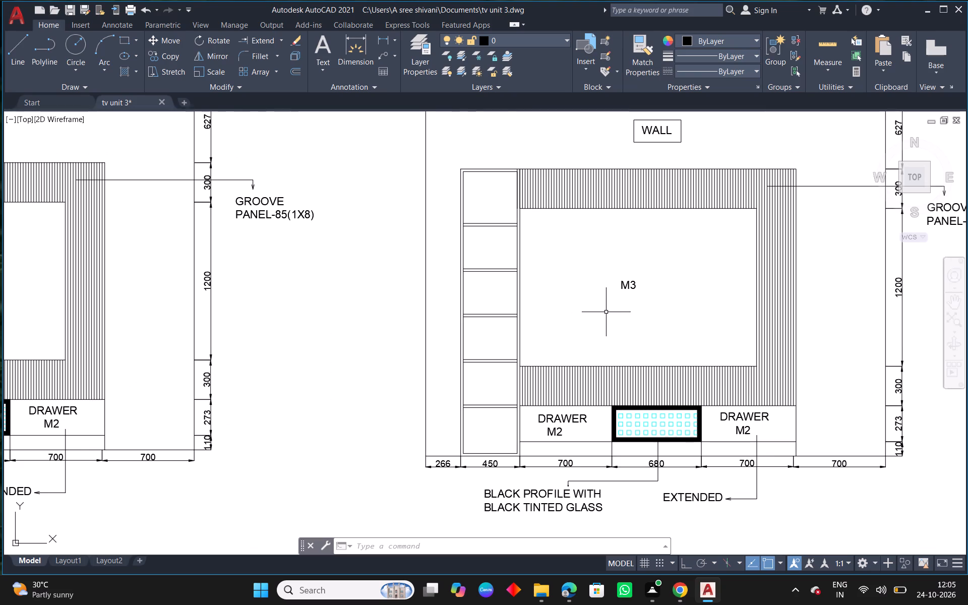
Measure the clear height of the tall unit's top compartment, from the inner top line to the fifth shelf.
click(357, 45)
scroll(482, 174, up, 2)
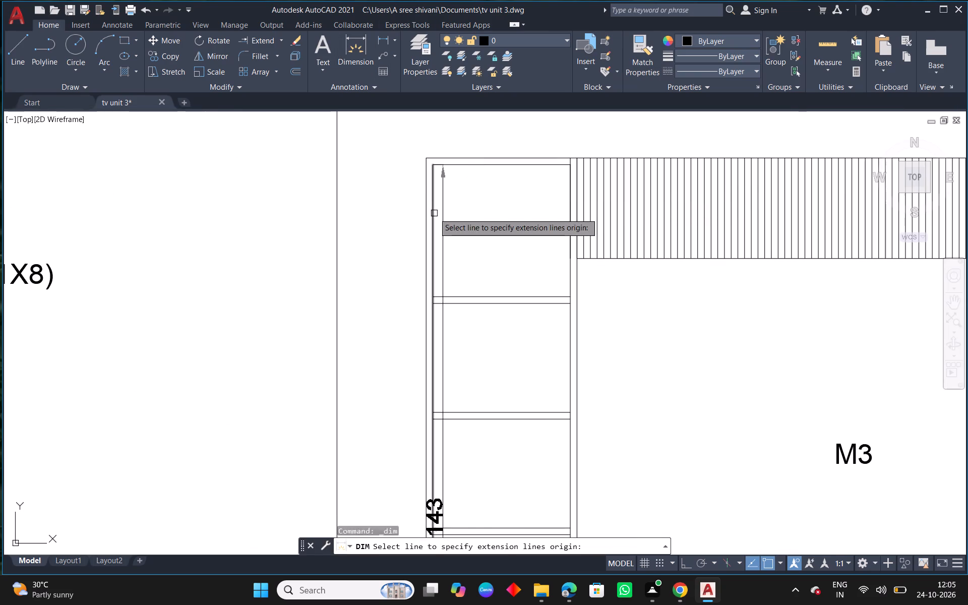
click(501, 165)
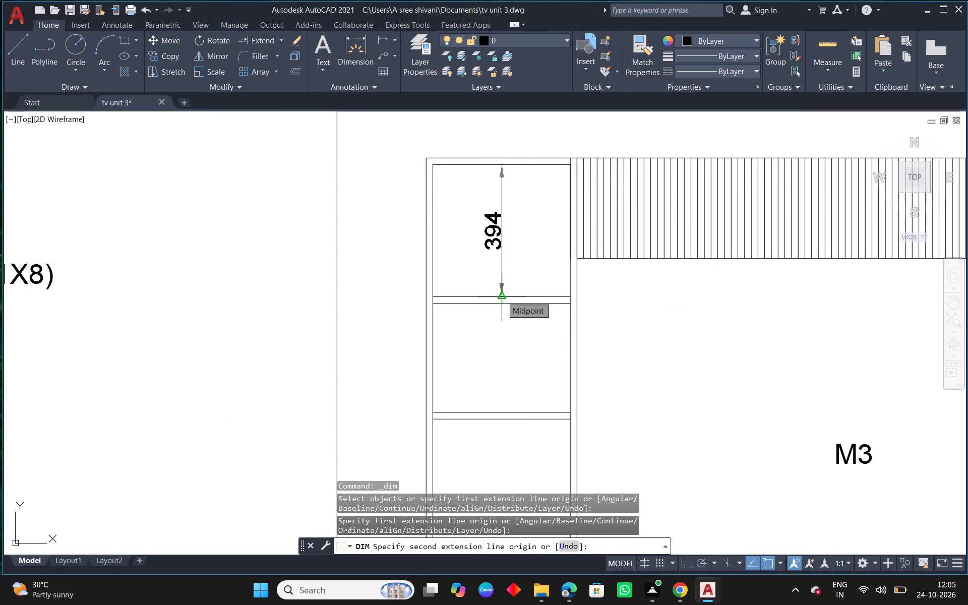
right_click(502, 292)
click(539, 301)
Check the tall unit's compartment heights again in the reference inner view.
scroll(468, 292, down, 7)
scroll(636, 305, down, 3)
middle_drag(697, 269, 382, 390)
scroll(561, 186, up, 1)
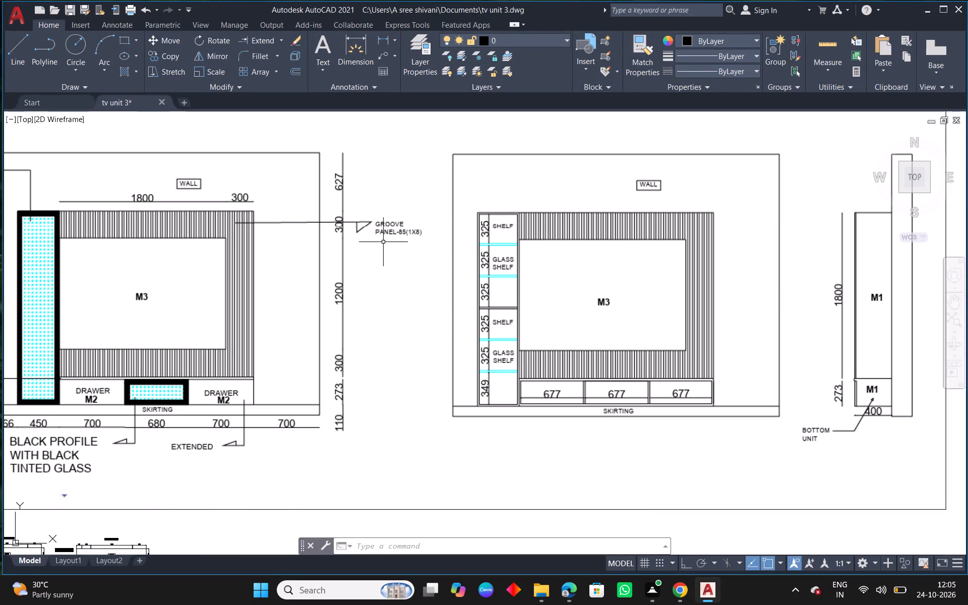
middle_drag(383, 242, 542, 180)
scroll(541, 180, down, 3)
scroll(484, 290, up, 3)
scroll(436, 171, up, 3)
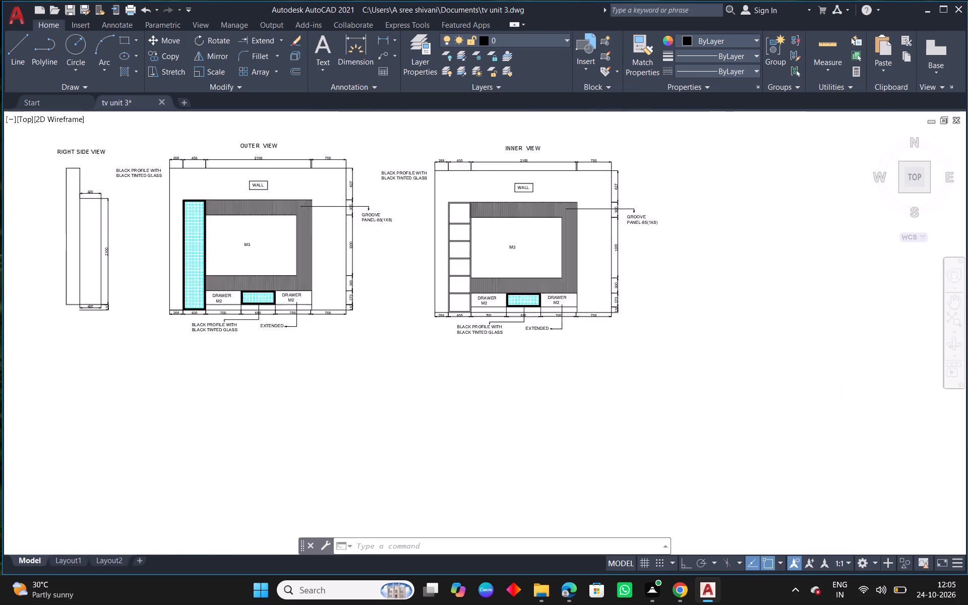
Erase all five shelves' lines from the inner view's tall unit.
scroll(436, 170, up, 1)
scroll(501, 287, up, 2)
drag(497, 276, 495, 290)
middle_drag(489, 391, 489, 174)
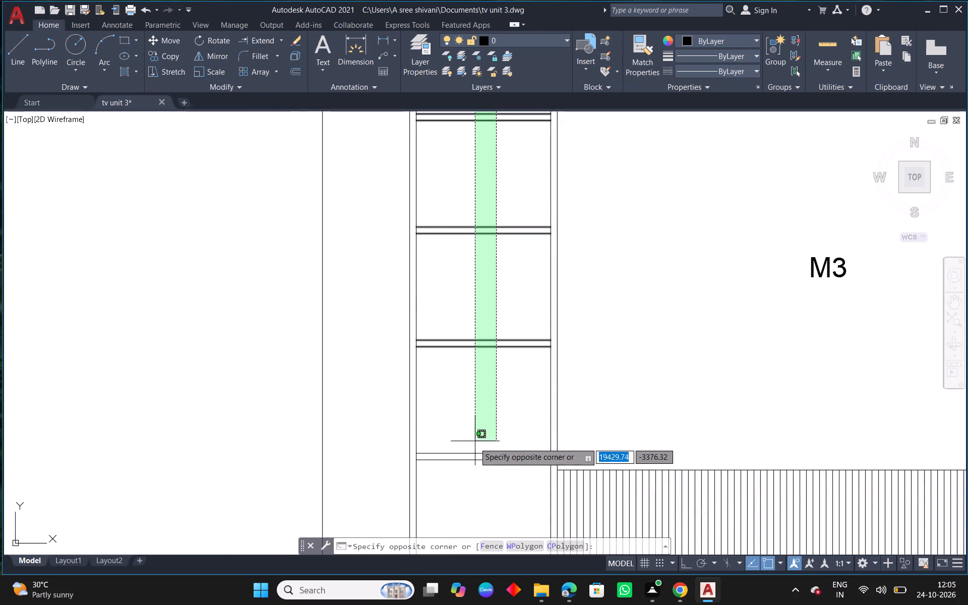
middle_drag(474, 432, 505, 266)
click(496, 461)
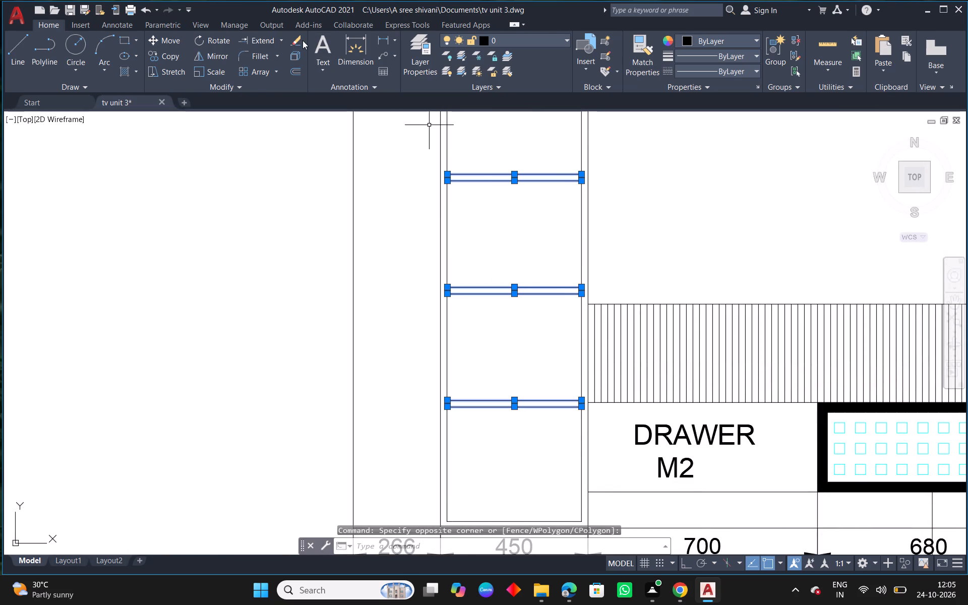
click(291, 40)
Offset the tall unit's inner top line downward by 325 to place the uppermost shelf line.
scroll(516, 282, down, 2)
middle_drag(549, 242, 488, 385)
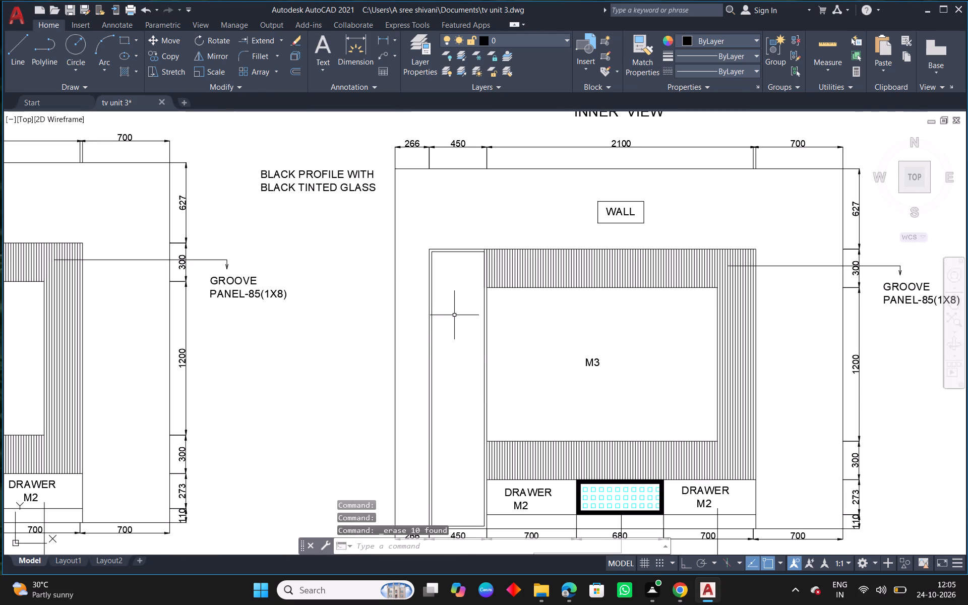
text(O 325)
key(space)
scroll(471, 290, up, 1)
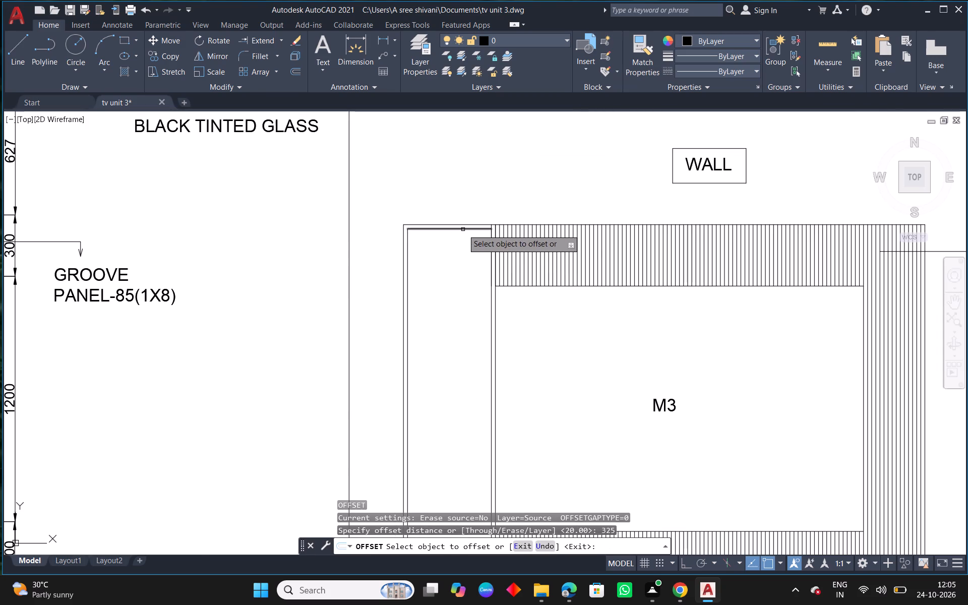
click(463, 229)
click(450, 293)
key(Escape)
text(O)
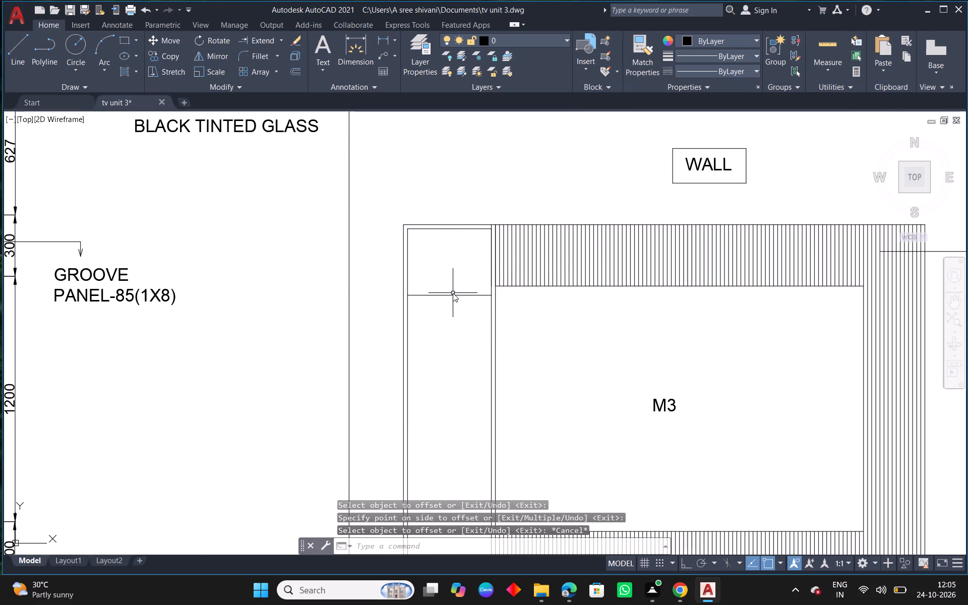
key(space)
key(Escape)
Erase the tall unit's inner frame lines, the shelf line below the top, and the leftover short vertical segment beside the grooved panel.
scroll(486, 291, up, 1)
click(495, 298)
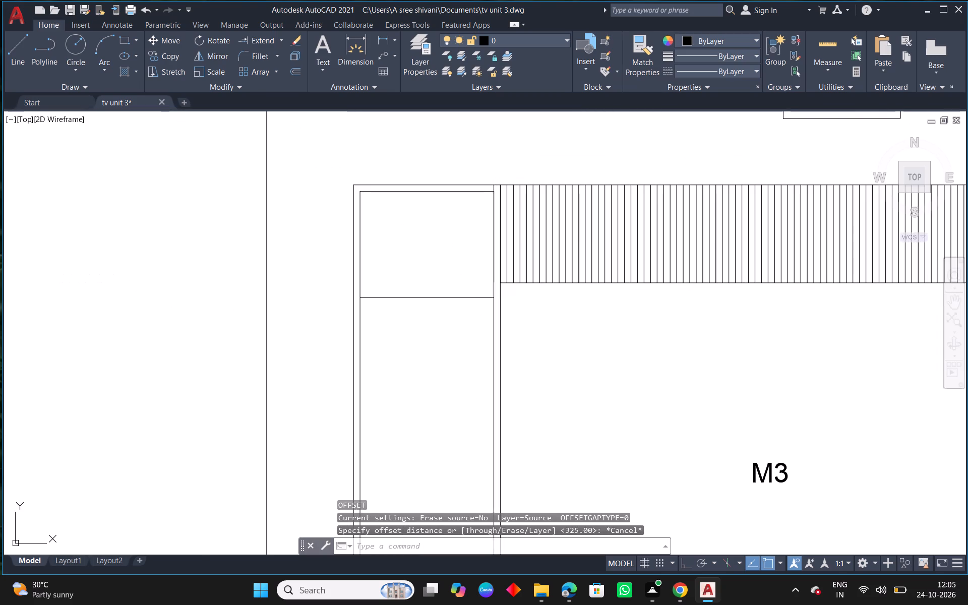
scroll(360, 194, up, 2)
drag(365, 213, 364, 201)
click(354, 183)
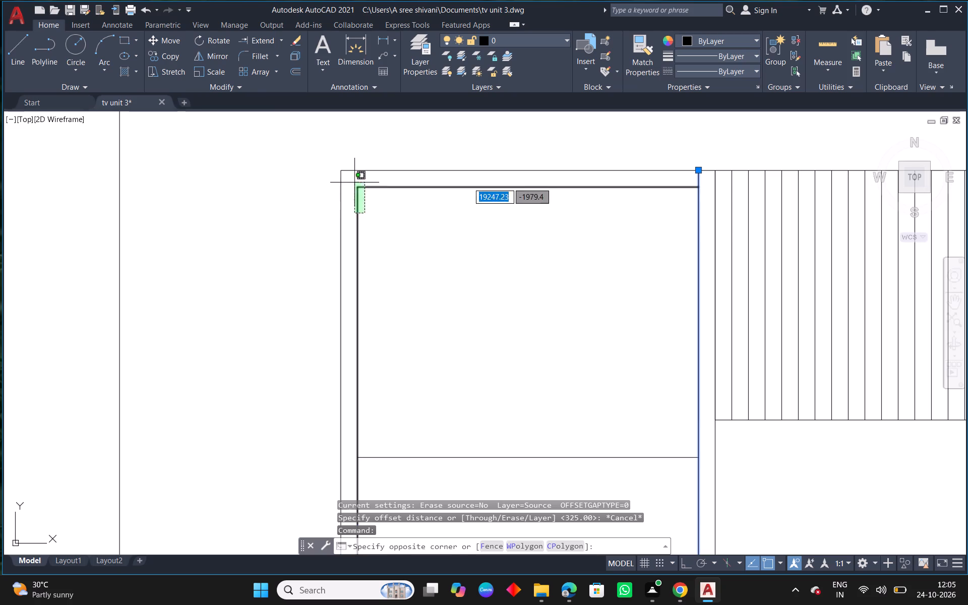
key(Delete)
drag(492, 383, 490, 395)
click(454, 483)
key(Delete)
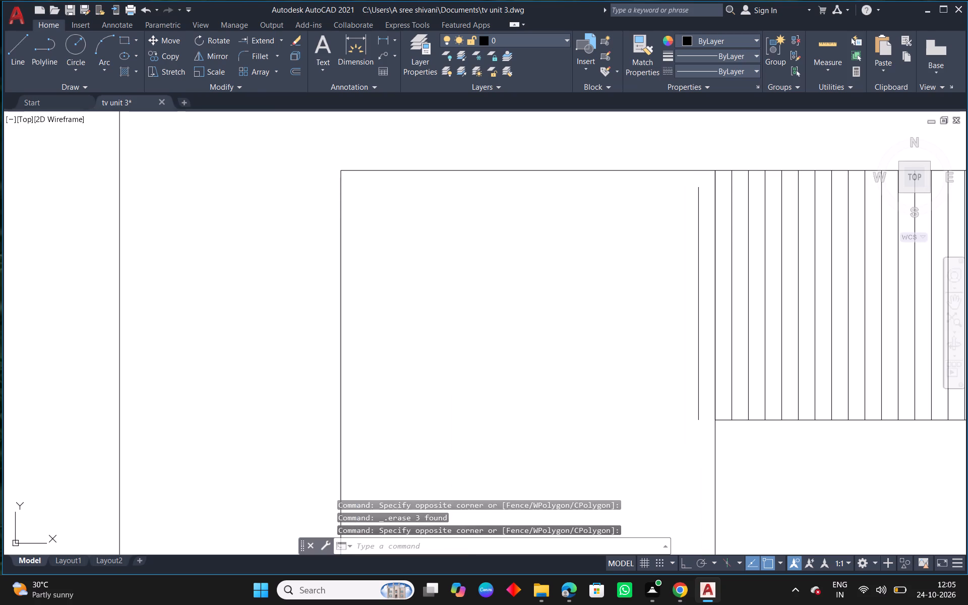
scroll(486, 337, down, 3)
middle_drag(553, 409, 556, 379)
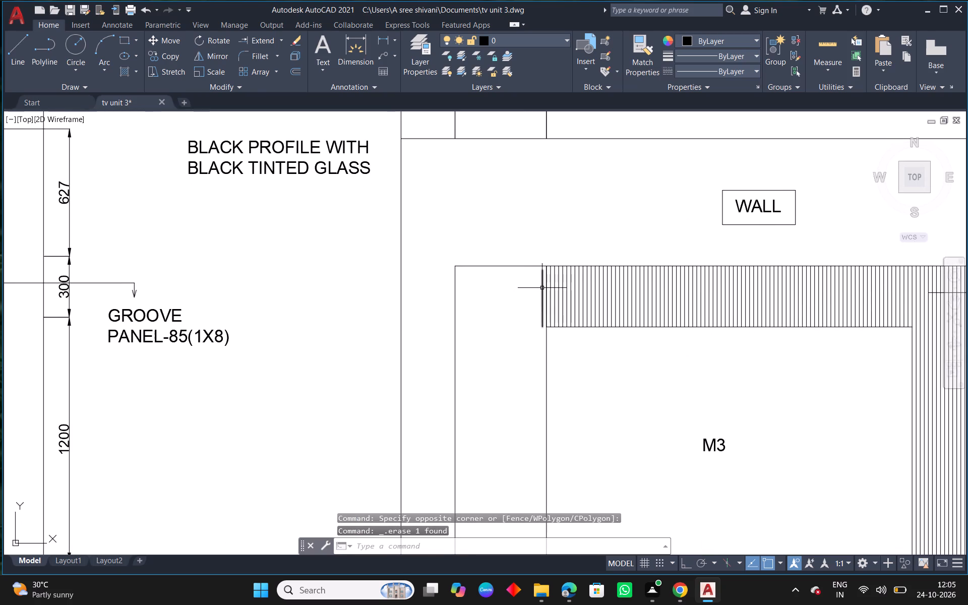
click(542, 288)
key(Delete)
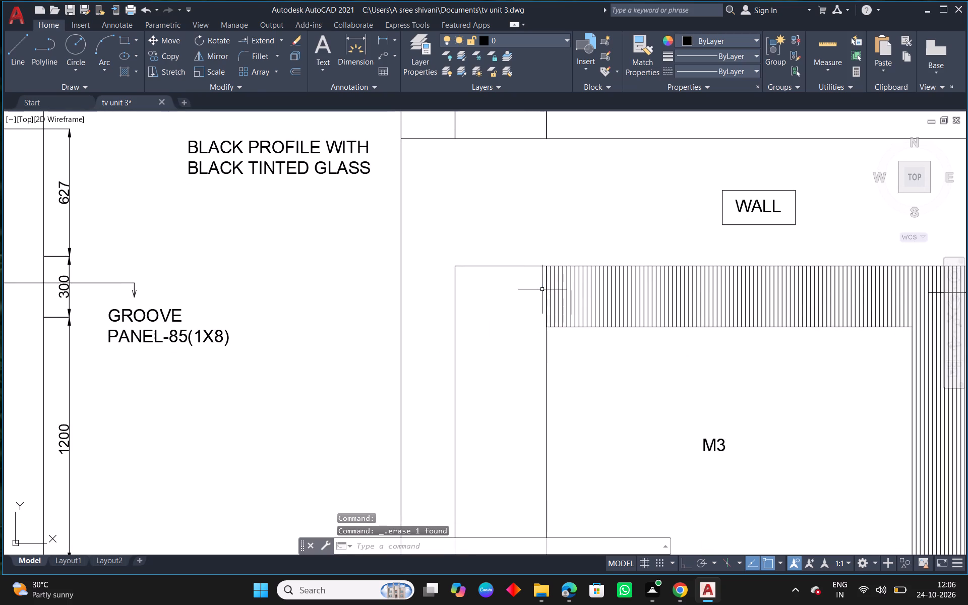
Offset the inner view's tall unit outline inward by 30 on both sides, the top and the bottom.
key(Escape)
text(O 30)
key(Return)
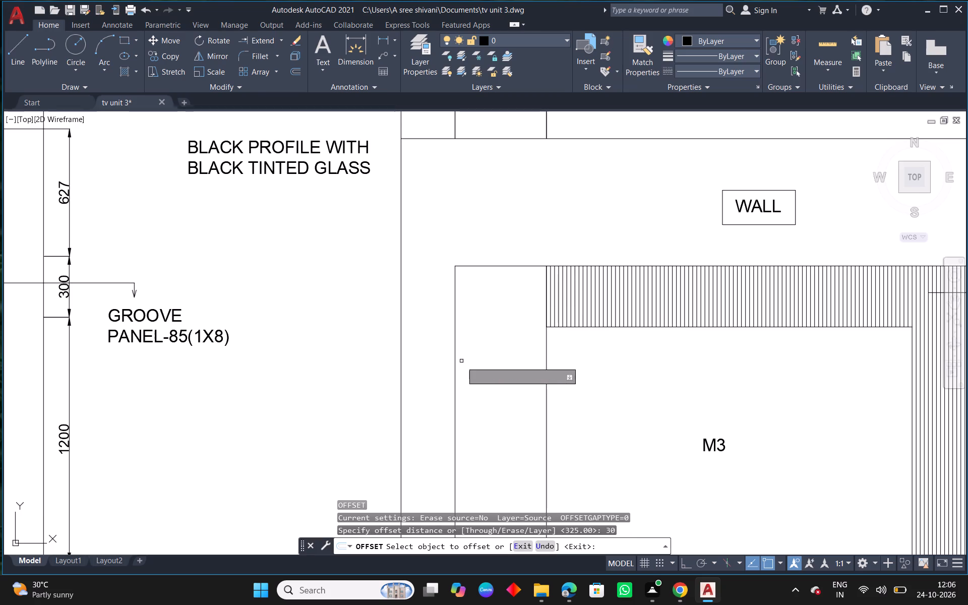
drag(455, 376, 465, 376)
click(490, 370)
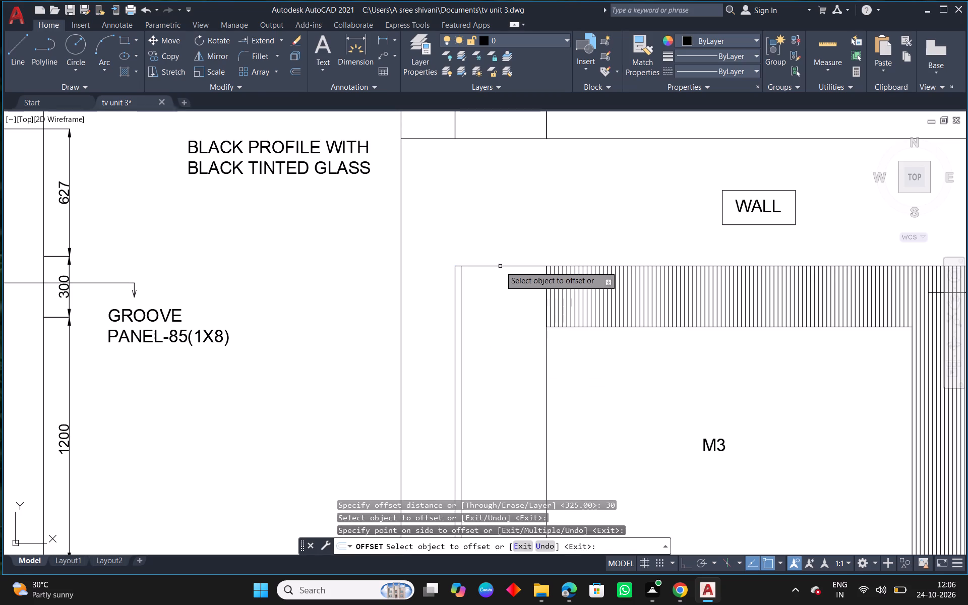
click(501, 265)
click(495, 306)
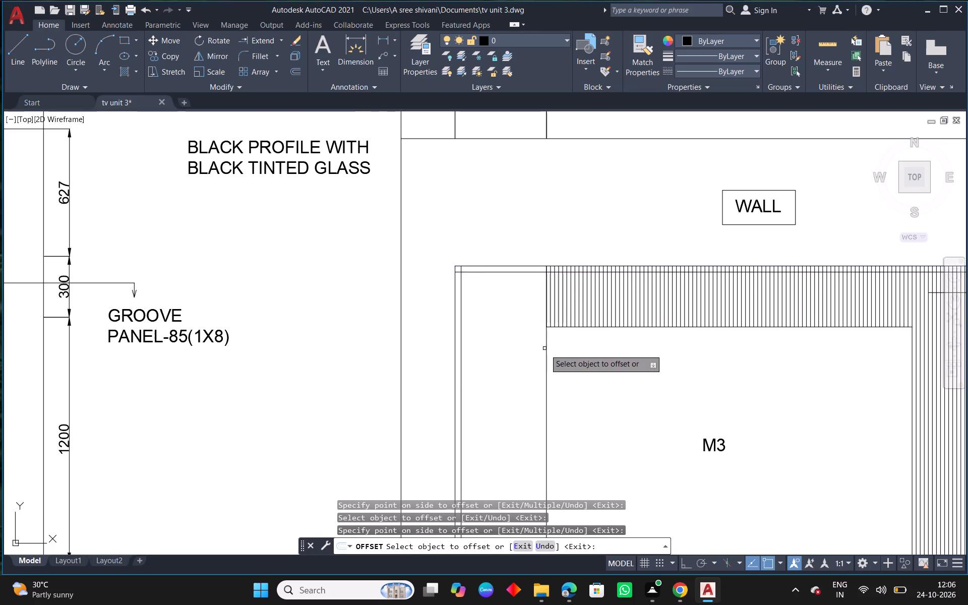
drag(548, 351, 540, 353)
click(517, 364)
scroll(495, 361, down, 2)
middle_drag(518, 417, 514, 274)
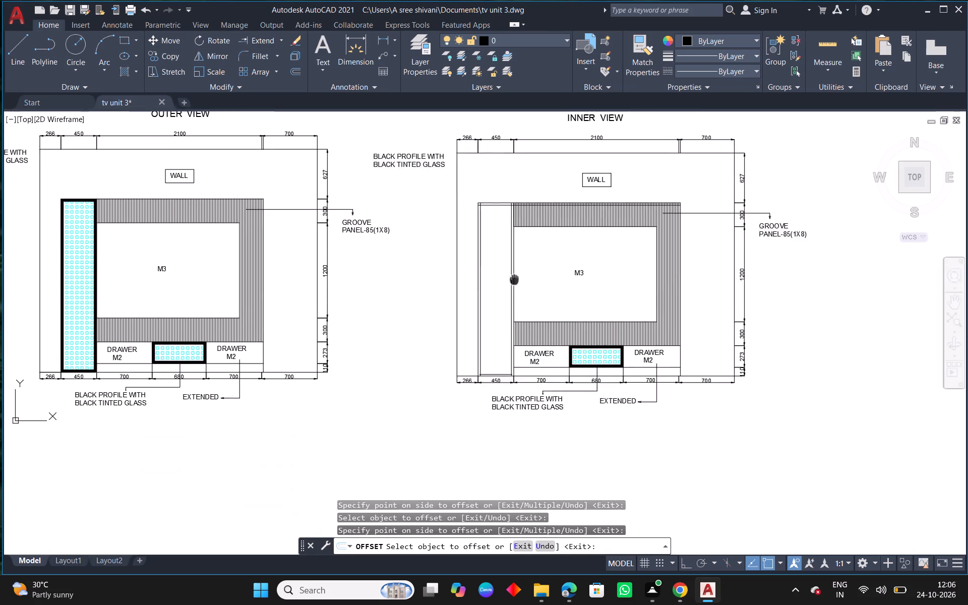
middle_drag(514, 274, 513, 273)
scroll(488, 340, up, 4)
click(516, 426)
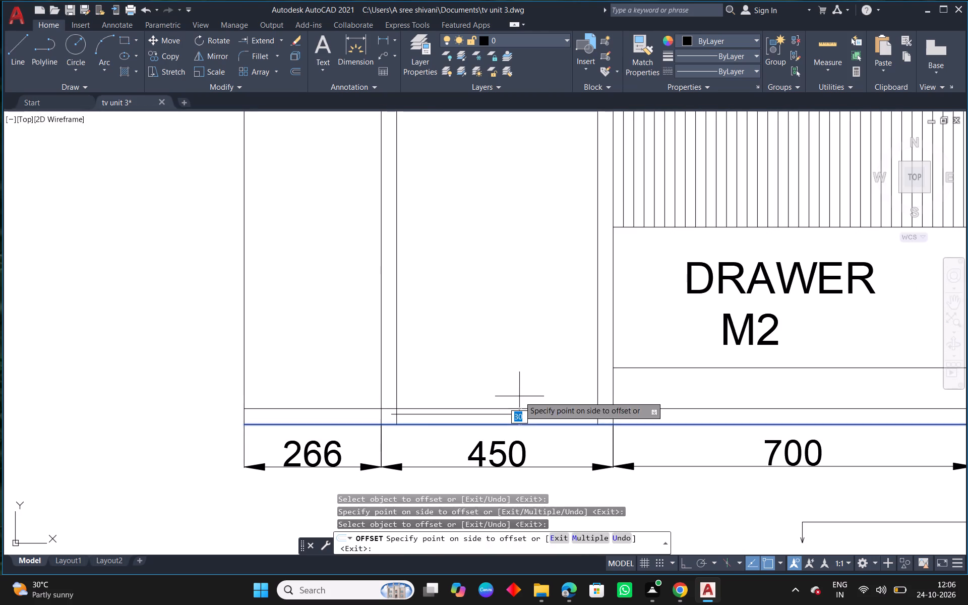
click(519, 396)
key(Escape)
Erase the leftover short horizontal line just above the tall unit's bottom edge.
click(483, 414)
key(Delete)
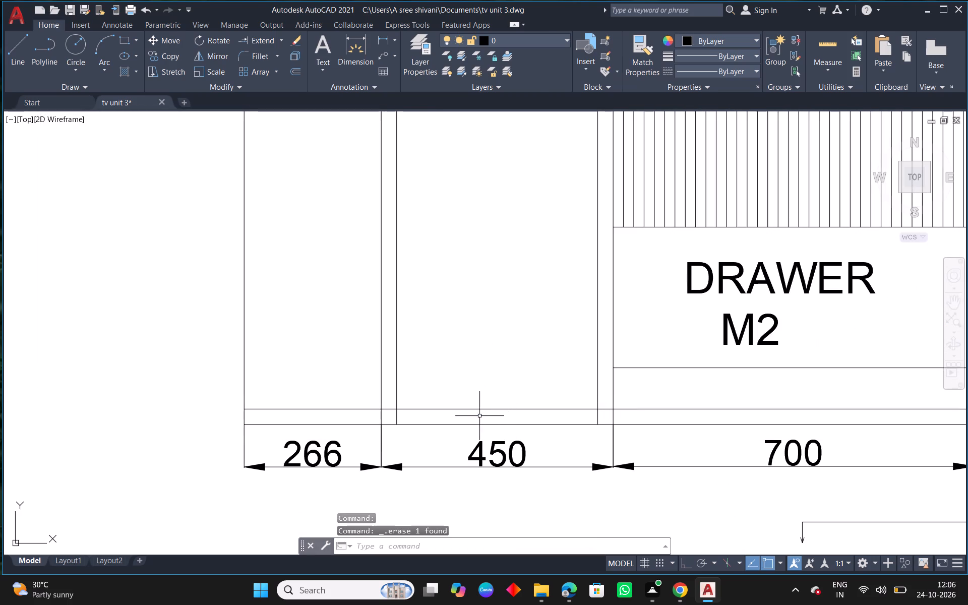
Fillet the tall unit's inner frame lines with radius 0 into square corners at both bottom corners.
key(Escape)
text(F)
key(space)
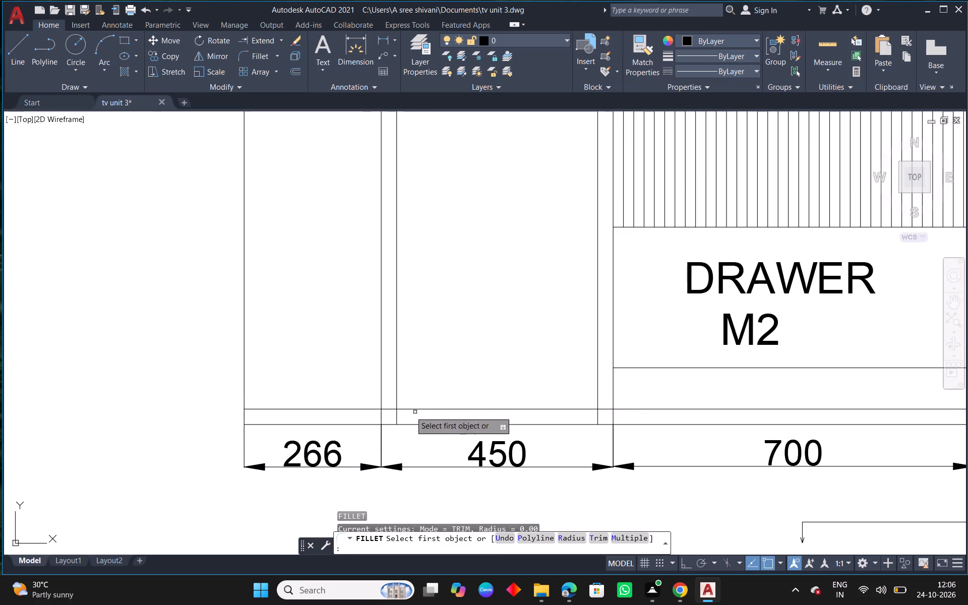
click(397, 399)
click(411, 409)
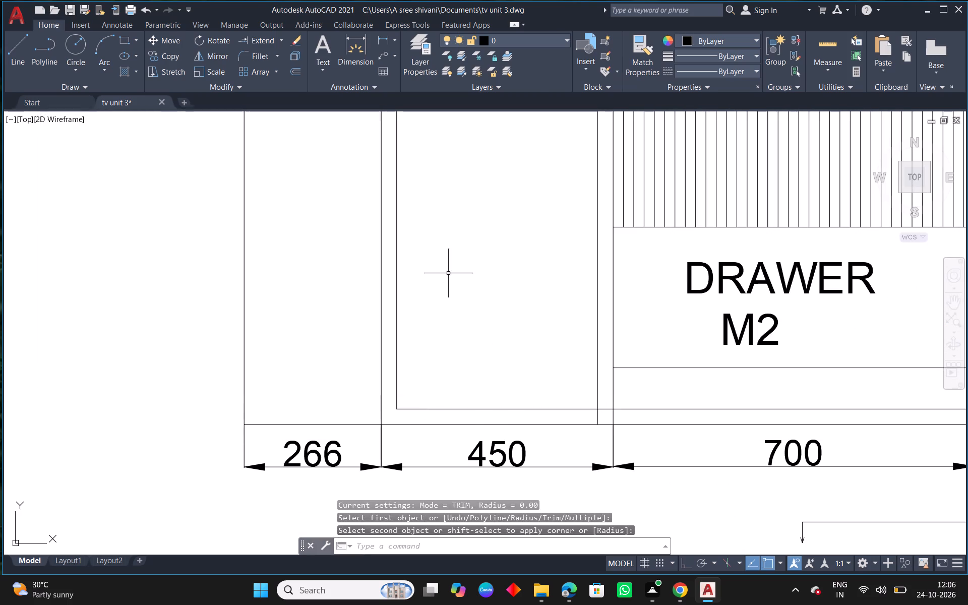
right_click(448, 272)
click(509, 281)
click(588, 408)
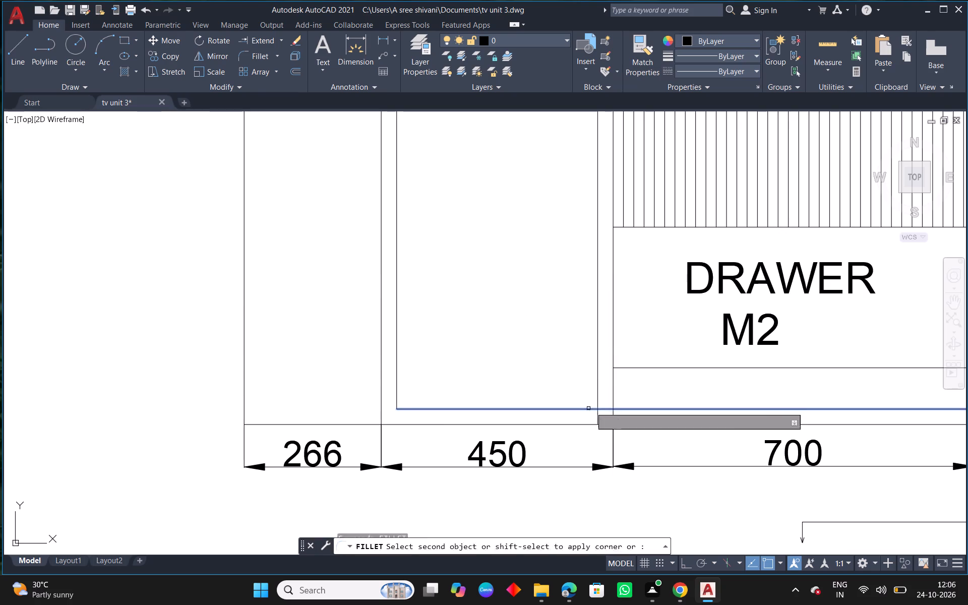
click(598, 396)
Fillet the tall unit's inner frame lines with radius 0 into square corners at both top corners.
scroll(465, 347, down, 1)
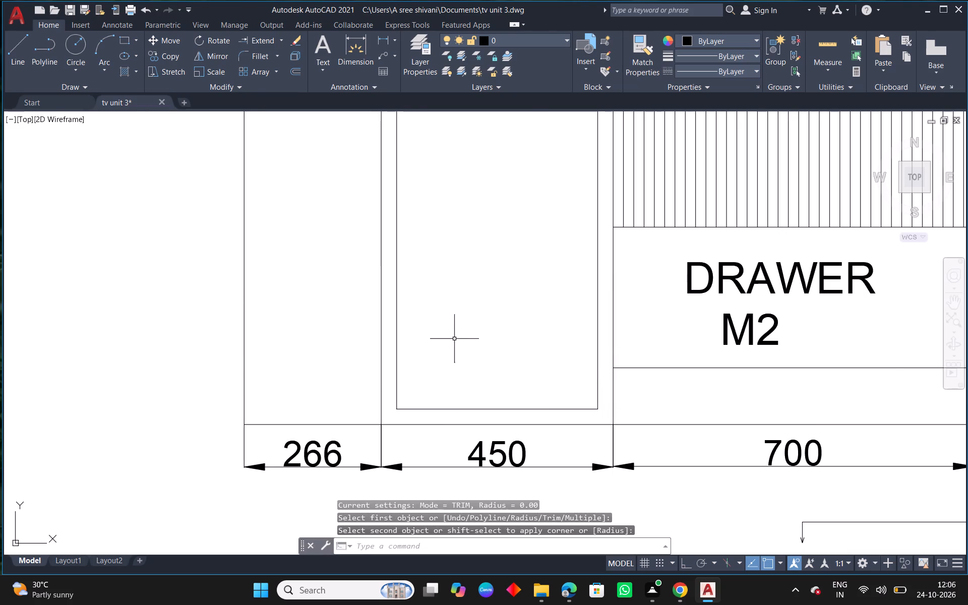
scroll(478, 362, down, 1)
middle_drag(482, 163, 478, 423)
scroll(479, 424, down, 2)
scroll(499, 341, up, 3)
scroll(426, 335, up, 2)
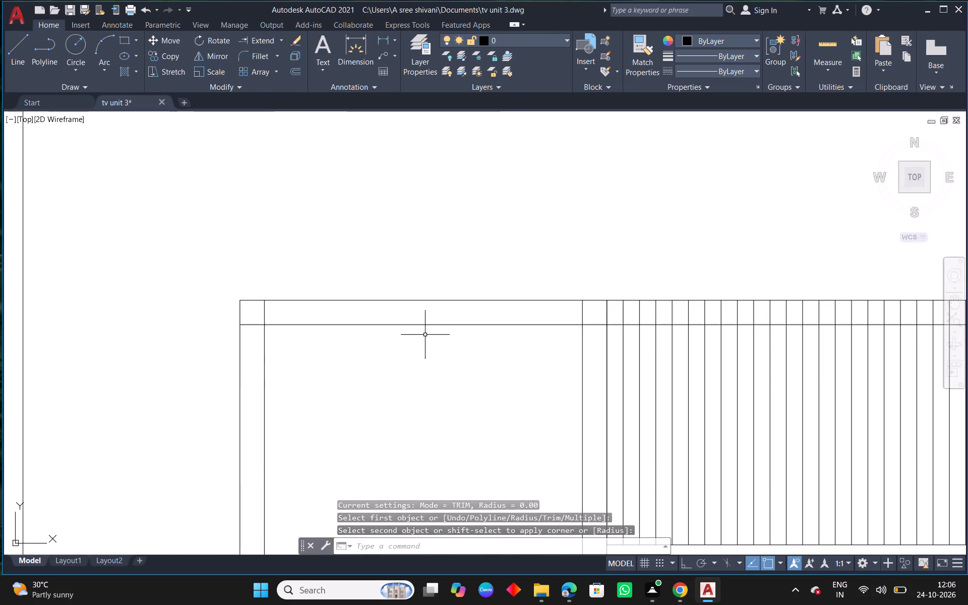
right_click(395, 343)
click(446, 116)
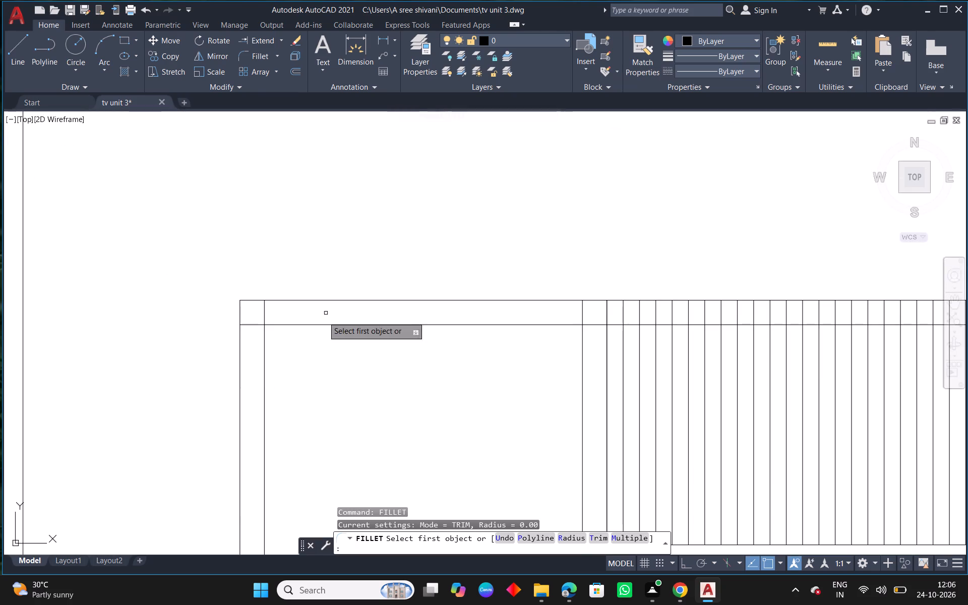
click(282, 326)
click(263, 341)
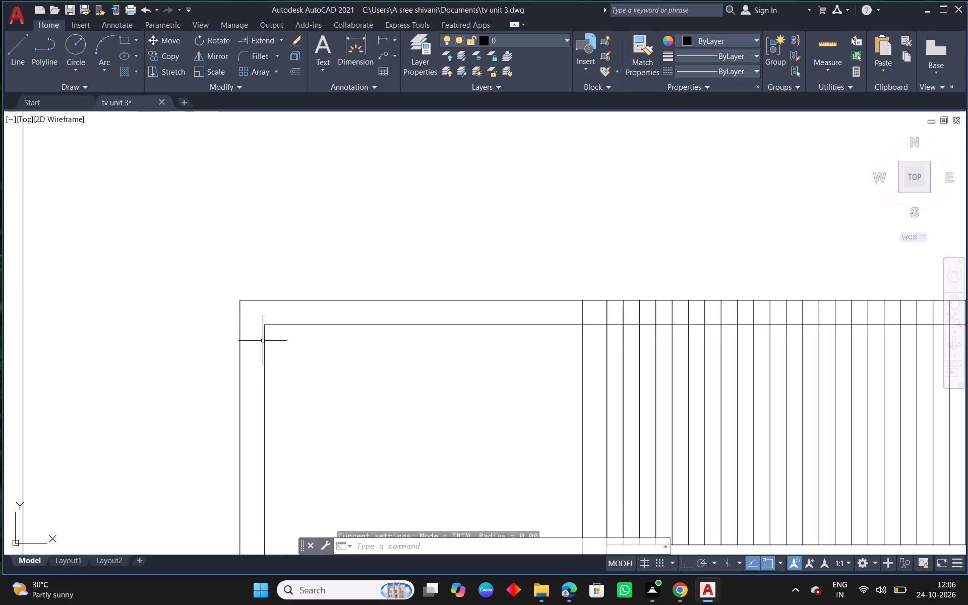
right_click(320, 341)
click(391, 111)
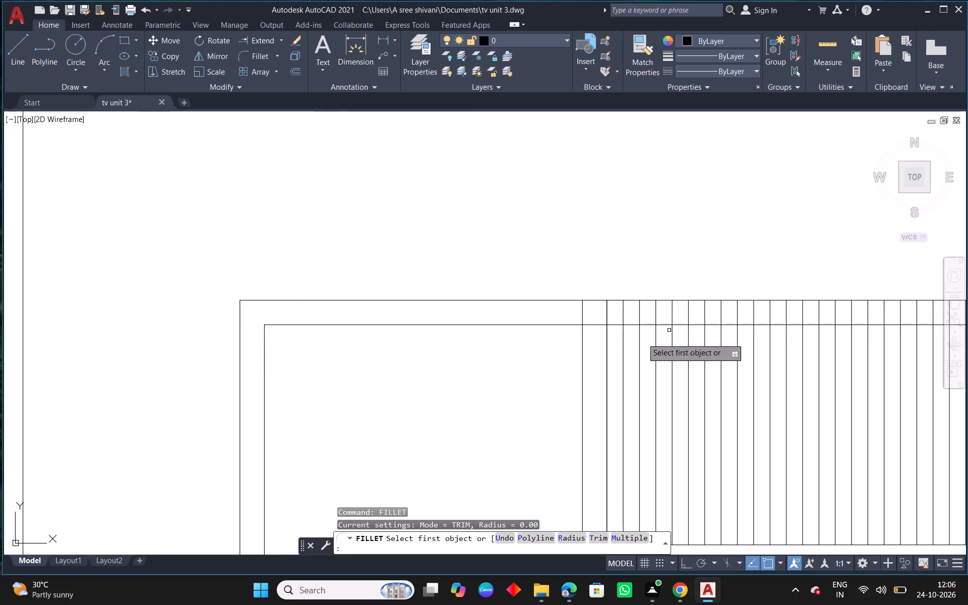
click(570, 325)
click(582, 335)
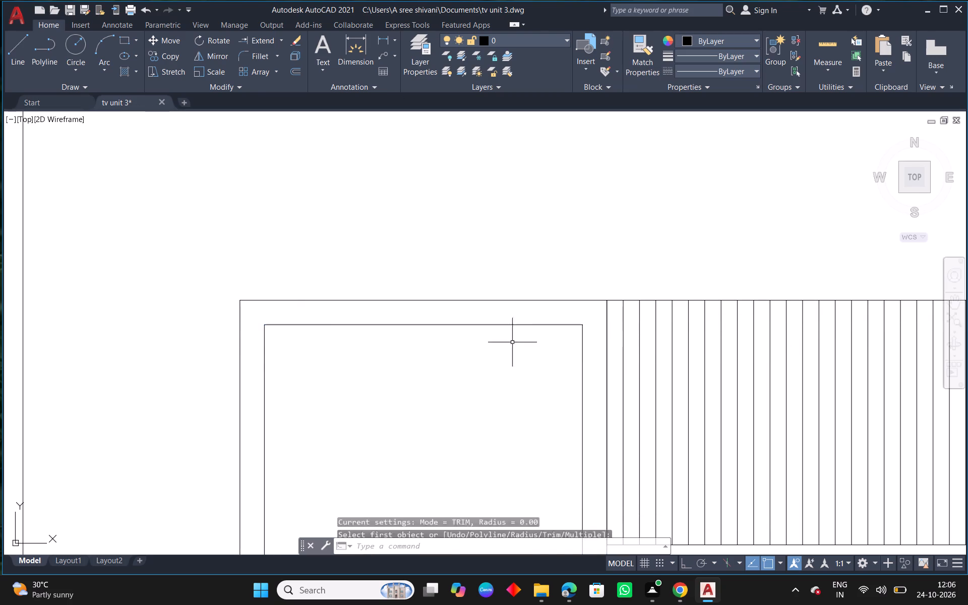
Offset the tall unit's inner top line downward by 325 to place the uppermost shelf's top line.
scroll(490, 345, down, 4)
middle_drag(527, 406, 524, 237)
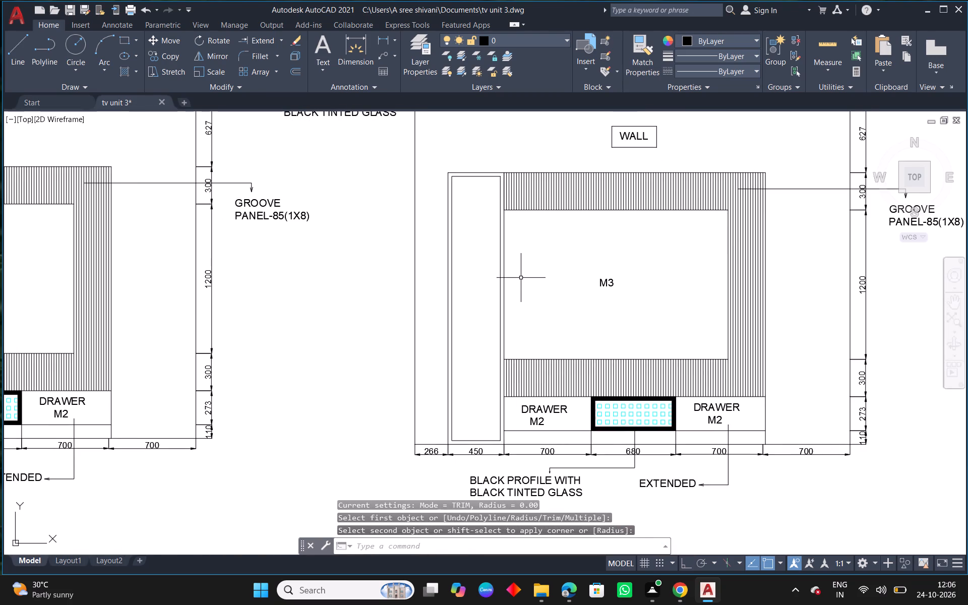
middle_drag(475, 271, 470, 348)
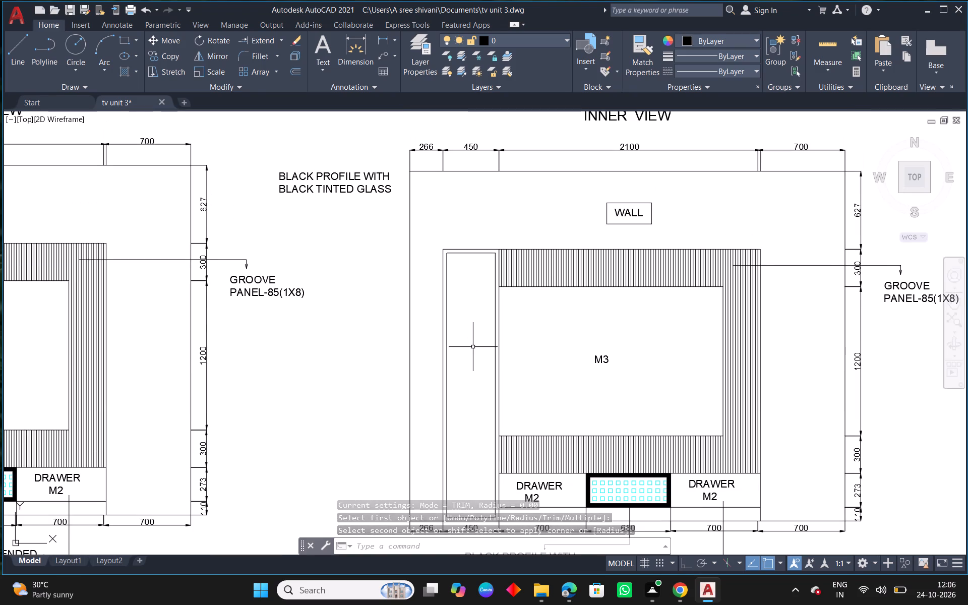
key(o)
key(space)
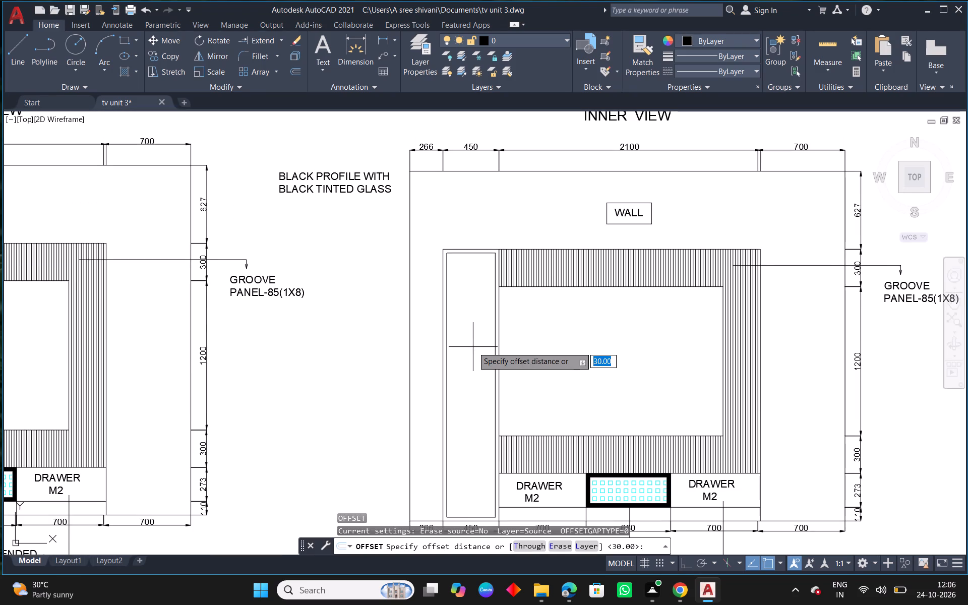
text(325)
key(Return)
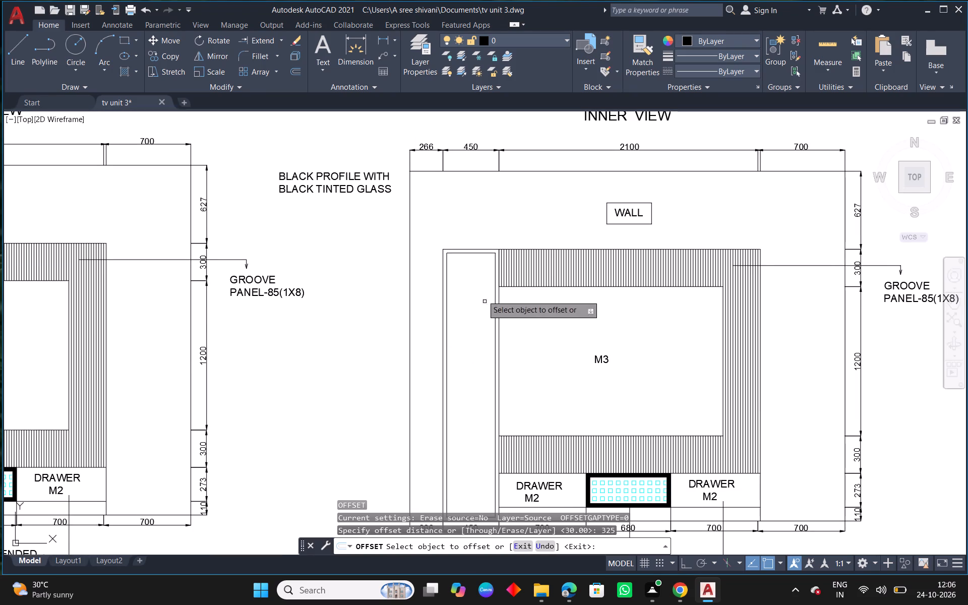
click(475, 254)
click(464, 293)
right_click(463, 294)
click(488, 298)
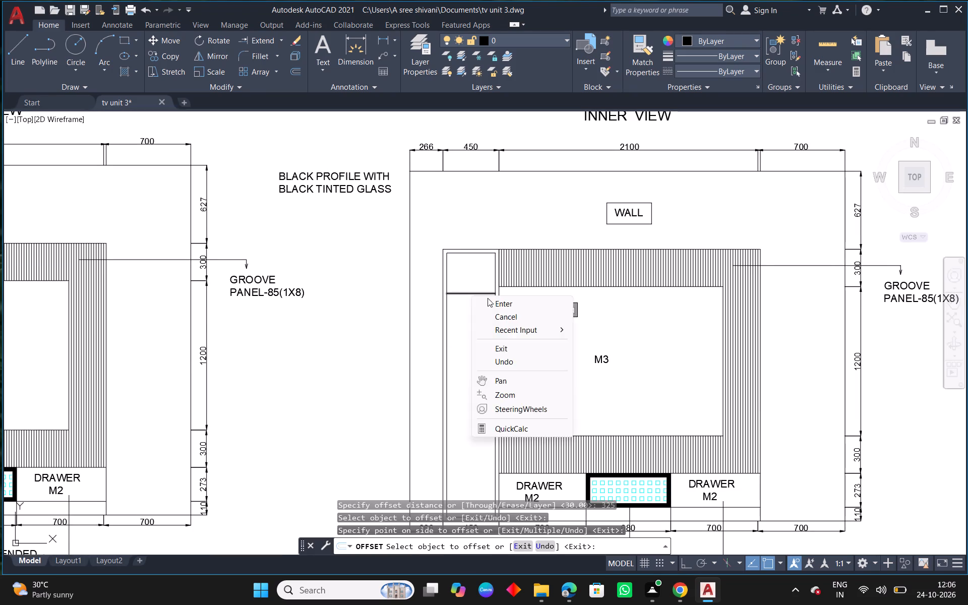
Offset the uppermost shelf line downward by 30 to give the shelf its thickness.
text(O)
key(space)
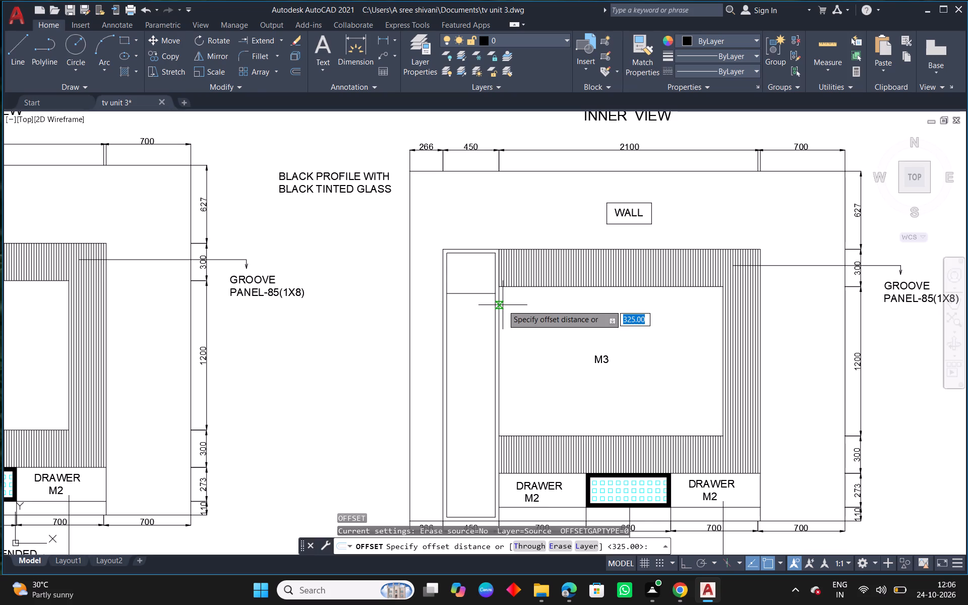
text(30)
key(Return)
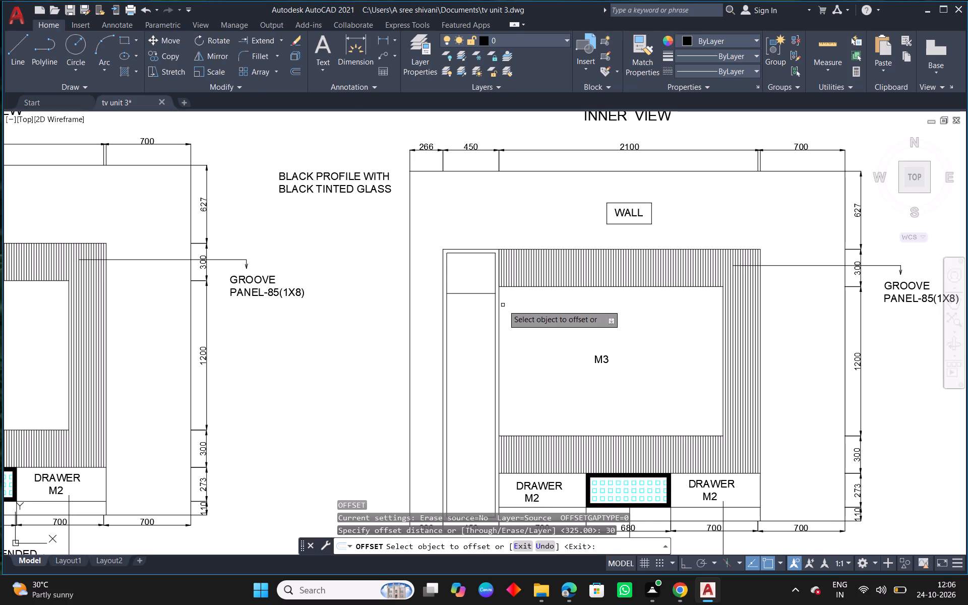
scroll(503, 302, up, 2)
click(453, 280)
click(441, 319)
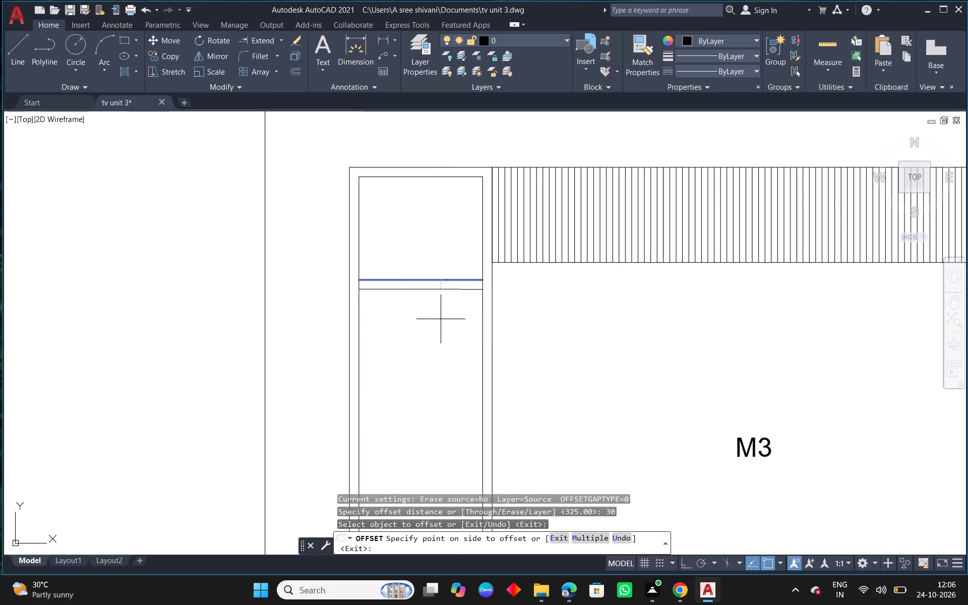
right_click(434, 317)
click(477, 328)
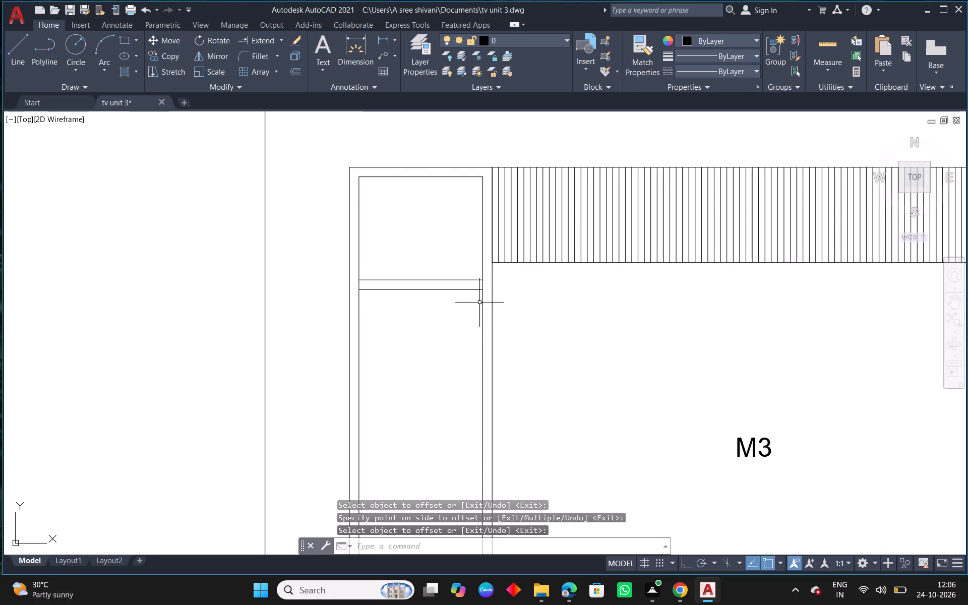
Offset the uppermost shelf's lower line downward by 325 to place the second shelf's top line.
text(O 325)
key(Return)
click(466, 290)
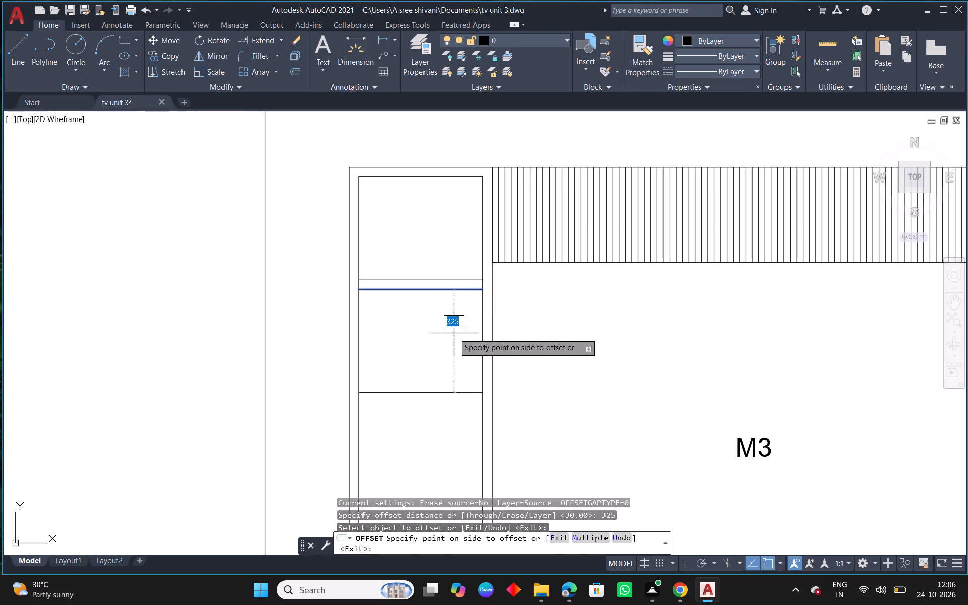
click(453, 336)
right_click(450, 336)
click(491, 341)
Offset the second shelf's top line downward by 30 to give the shelf its thickness.
key(o)
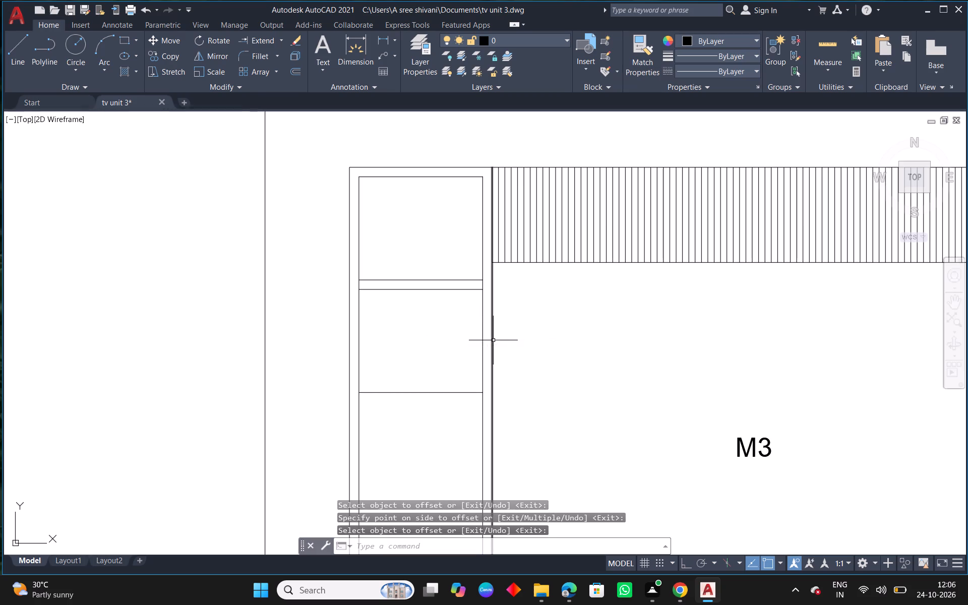
key(space)
text(30)
key(Return)
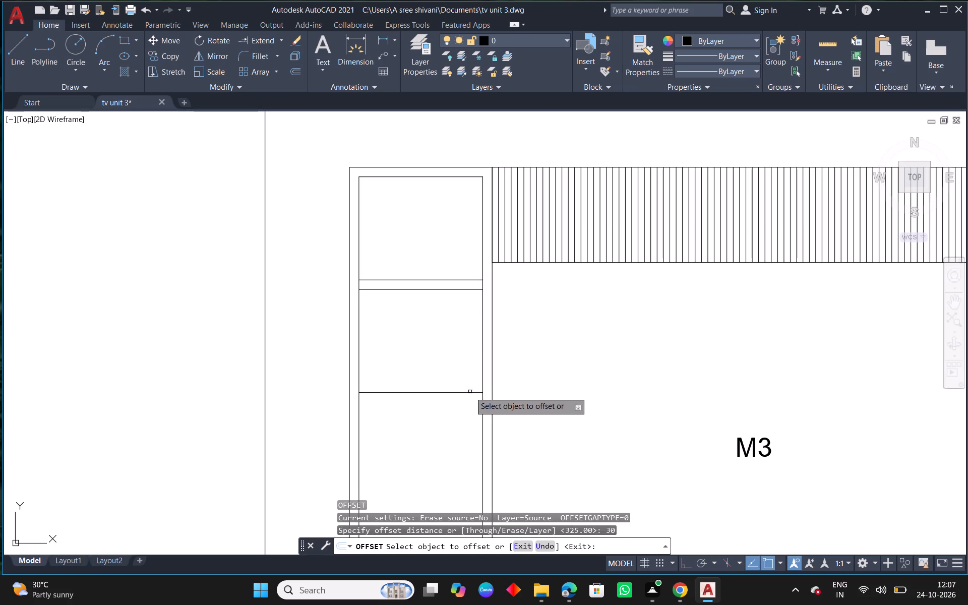
click(469, 393)
click(464, 416)
right_click(461, 412)
click(522, 422)
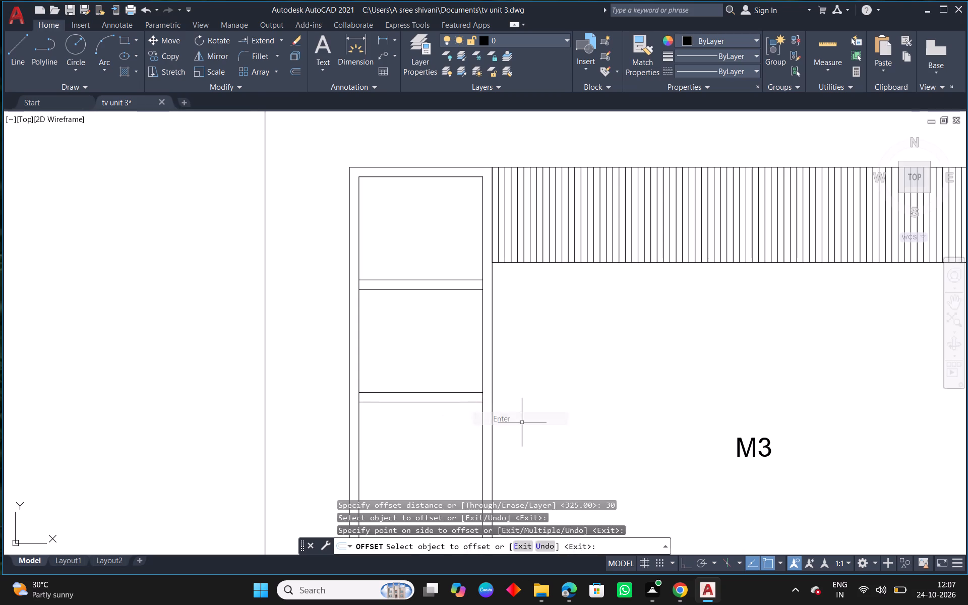
Offset the second shelf's lower line downward by 325 to place the third shelf's top line.
text(O 325)
key(space)
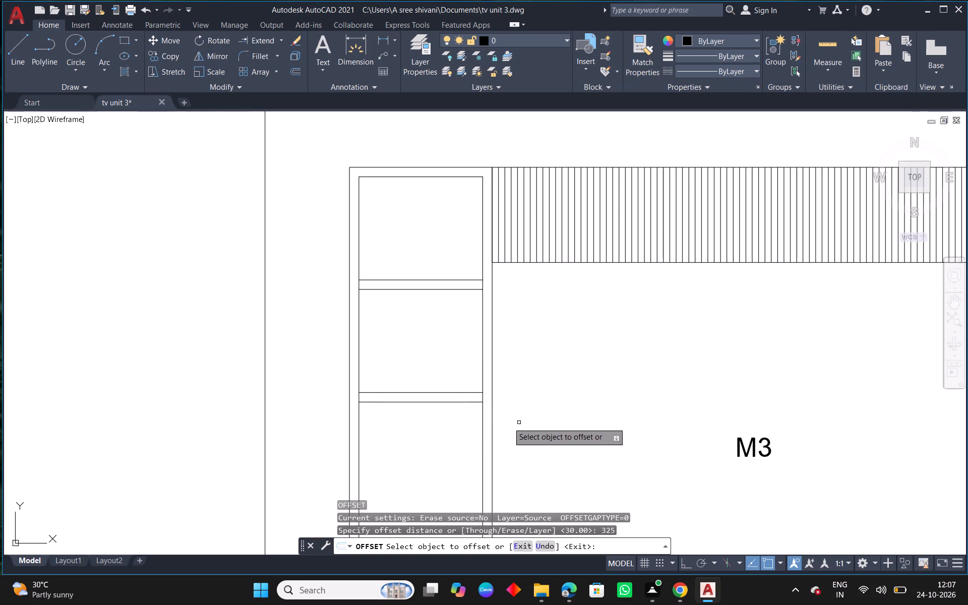
click(464, 404)
click(458, 436)
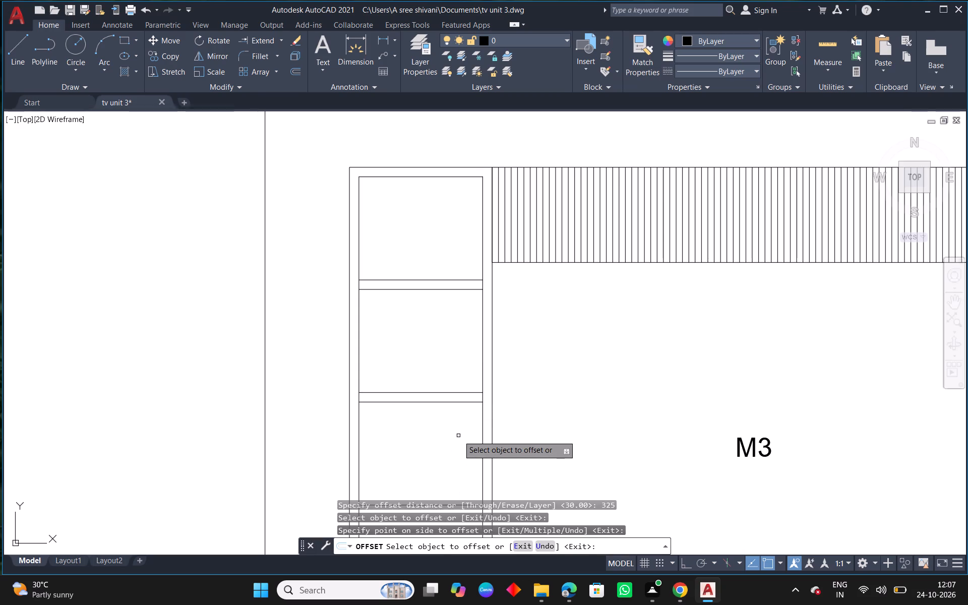
text(O)
key(space)
key(Escape)
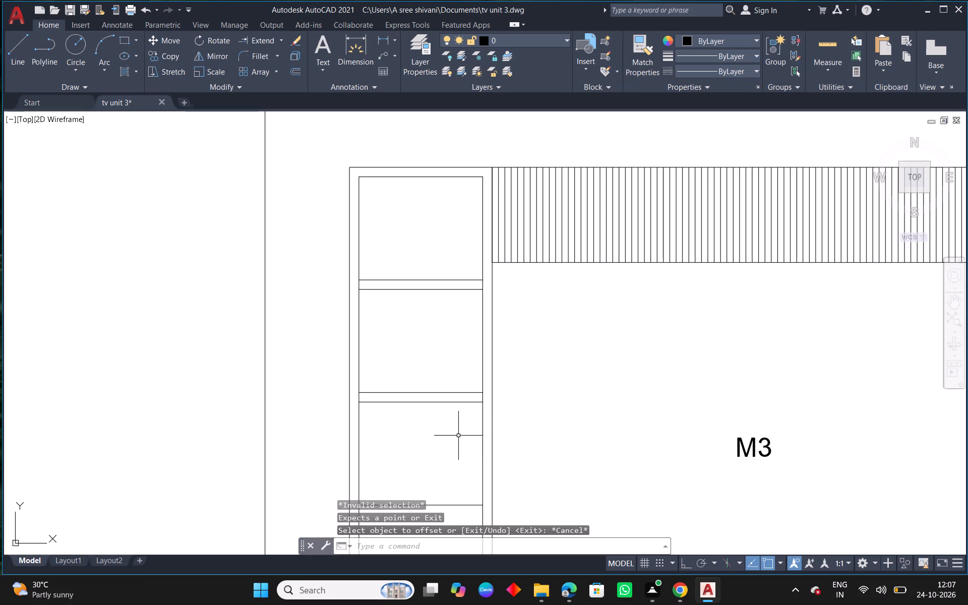
Offset the third shelf's top line downward by 30 to give the shelf its thickness.
key(o)
key(space)
text(30)
key(space)
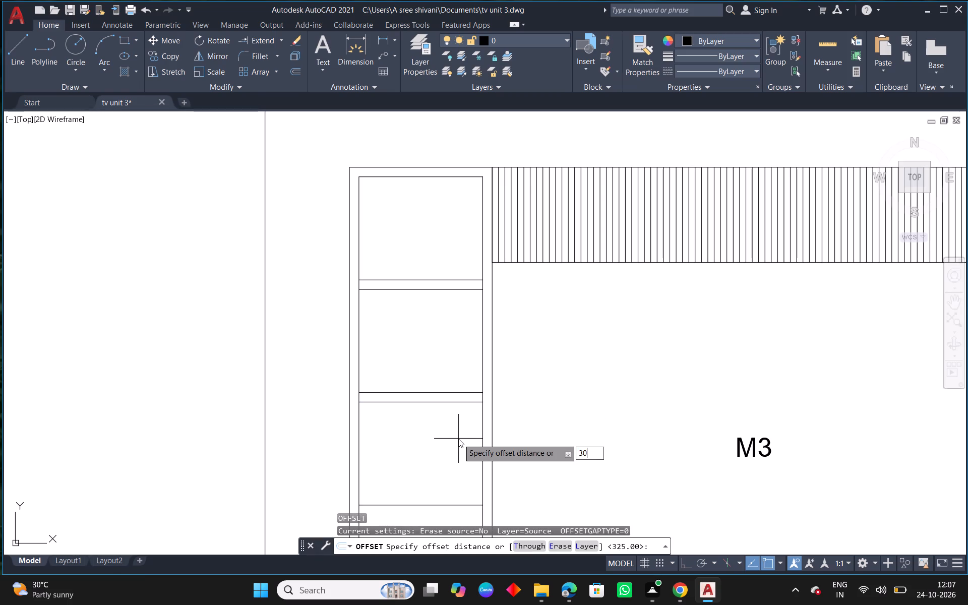
middle_drag(482, 434, 495, 285)
drag(471, 356, 471, 363)
click(461, 407)
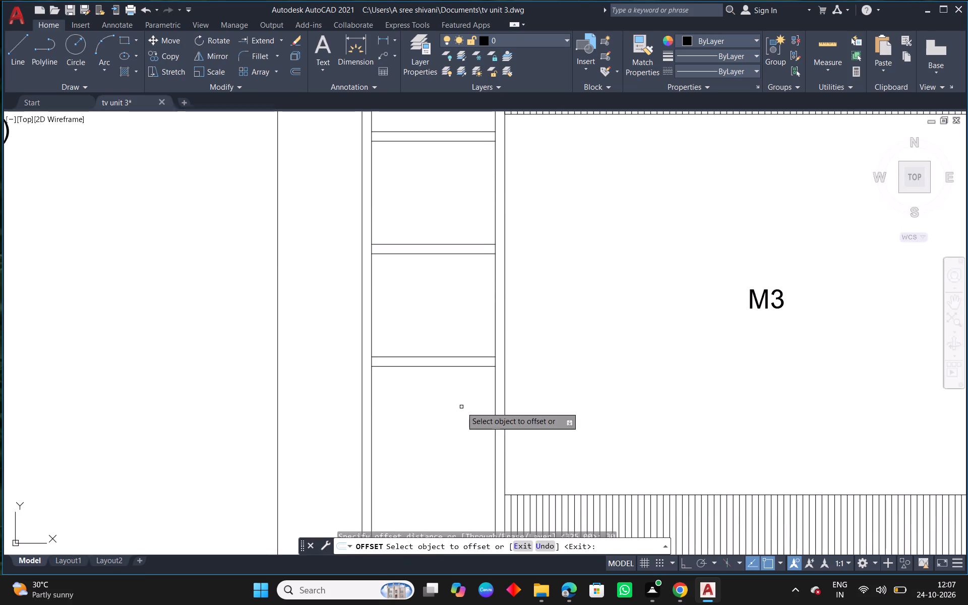
key(Escape)
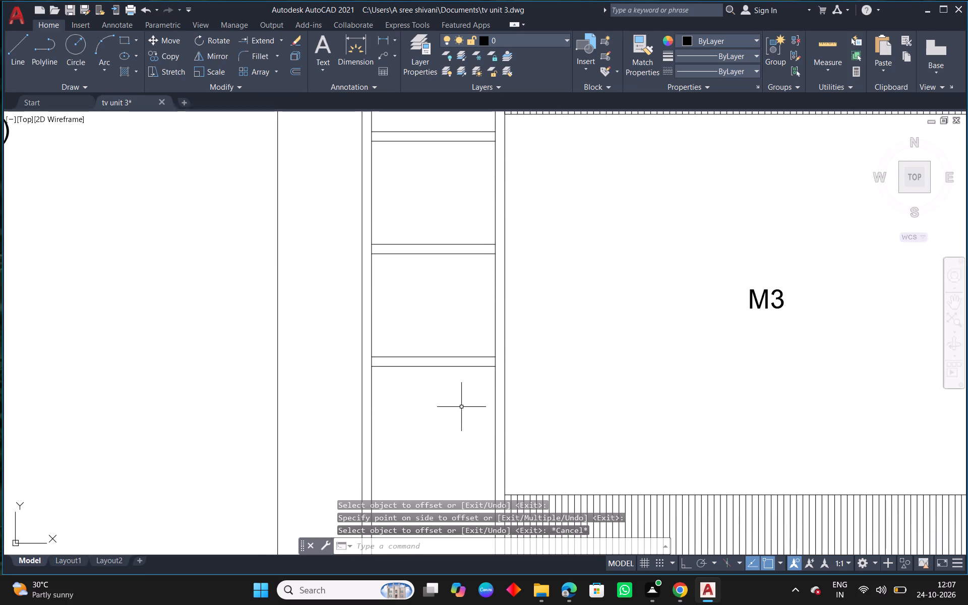
scroll(401, 324, down, 2)
middle_drag(453, 391, 459, 360)
key(Escape)
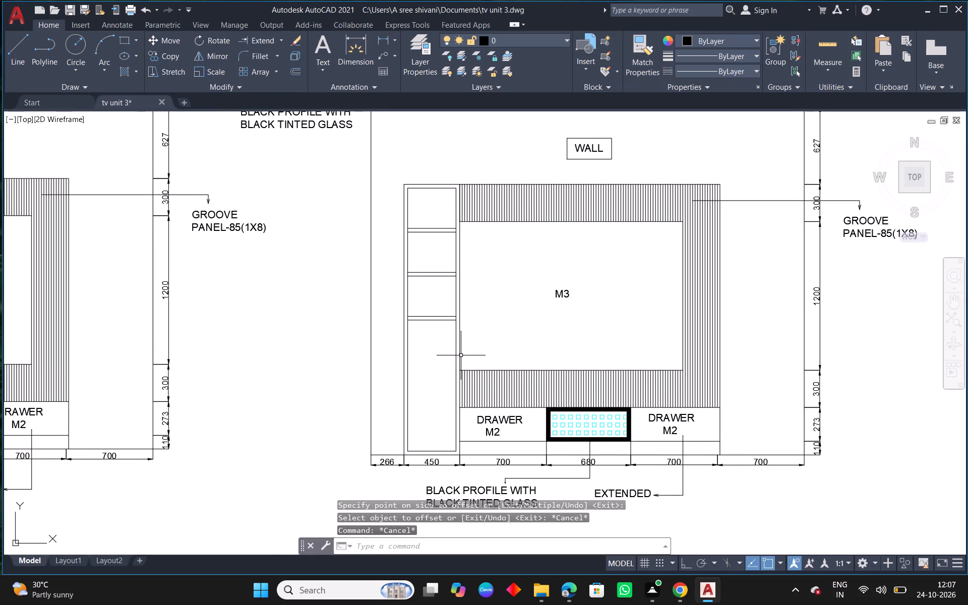
Offset the third shelf's lower line downward by 325 to place the fourth shelf's top line.
text(O)
key(space)
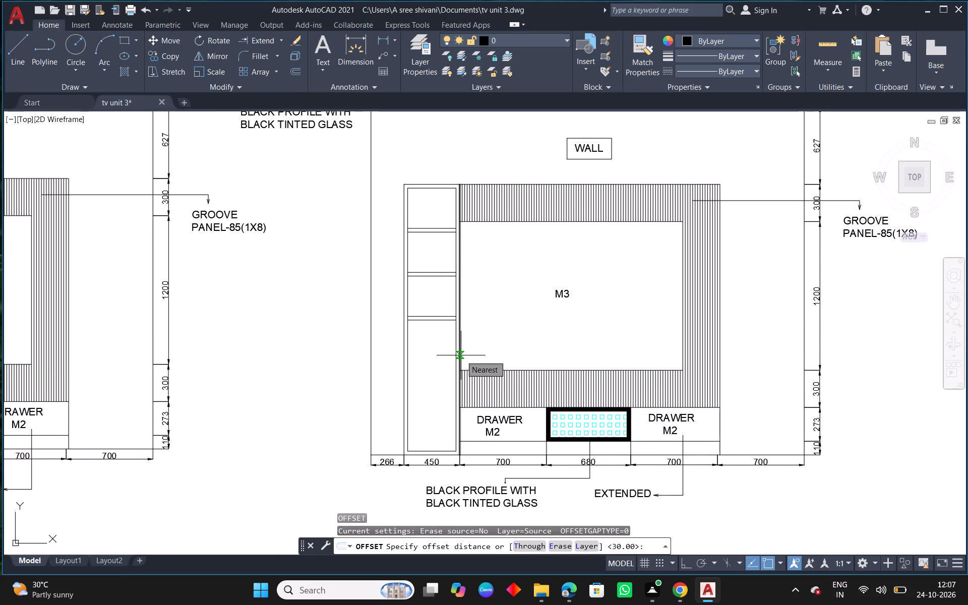
text(325)
key(Return)
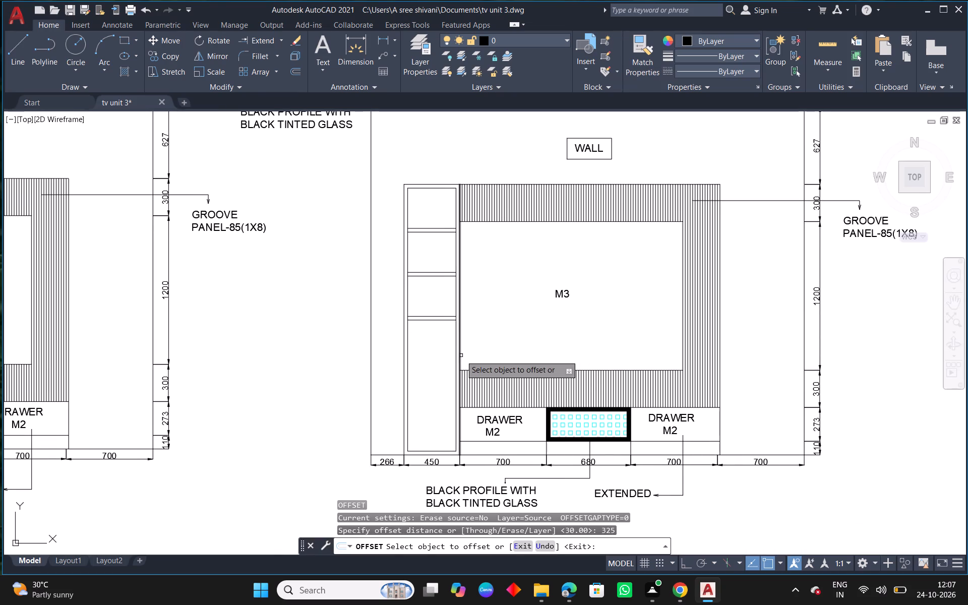
scroll(405, 299, up, 1)
click(440, 333)
click(433, 419)
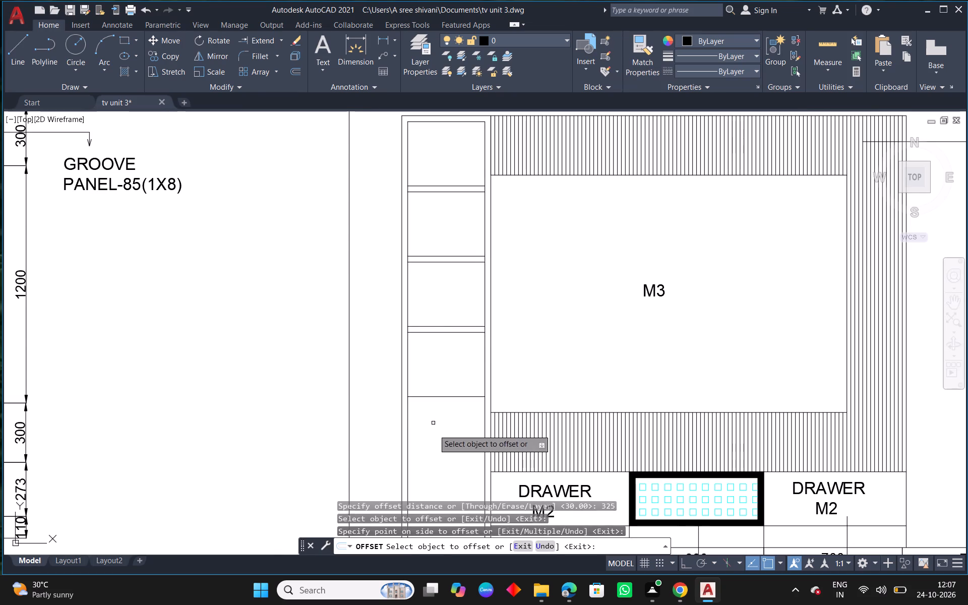
middle_drag(447, 401, 440, 310)
key(Escape)
Offset the fourth shelf's top line downward by 30 to give the shelf its thickness.
text(O 30)
key(Return)
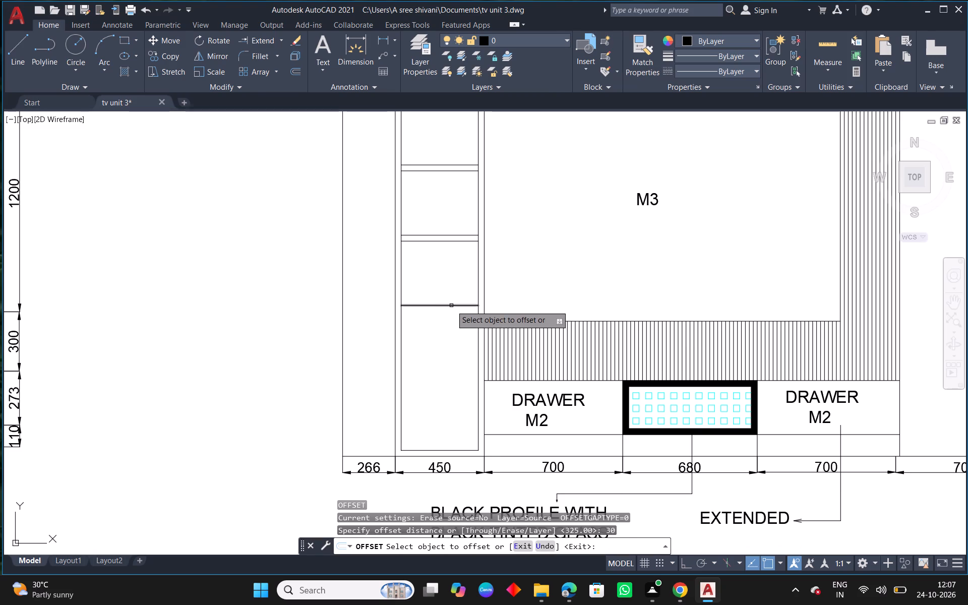
click(451, 306)
click(448, 354)
key(Escape)
Offset the fourth shelf's lower line downward by 325 to place the fifth shelf's top line.
text(O 325)
key(Return)
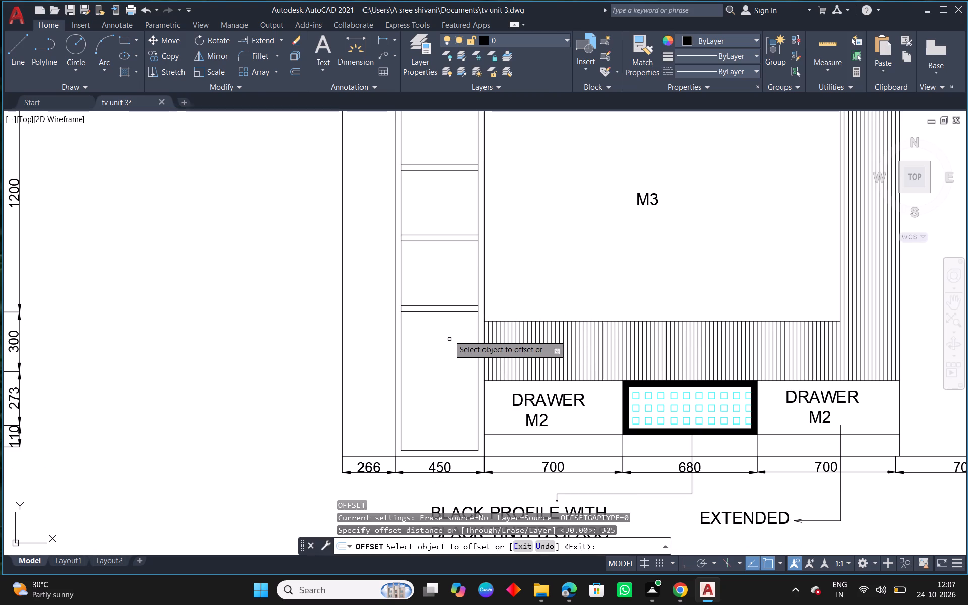
click(462, 311)
click(461, 345)
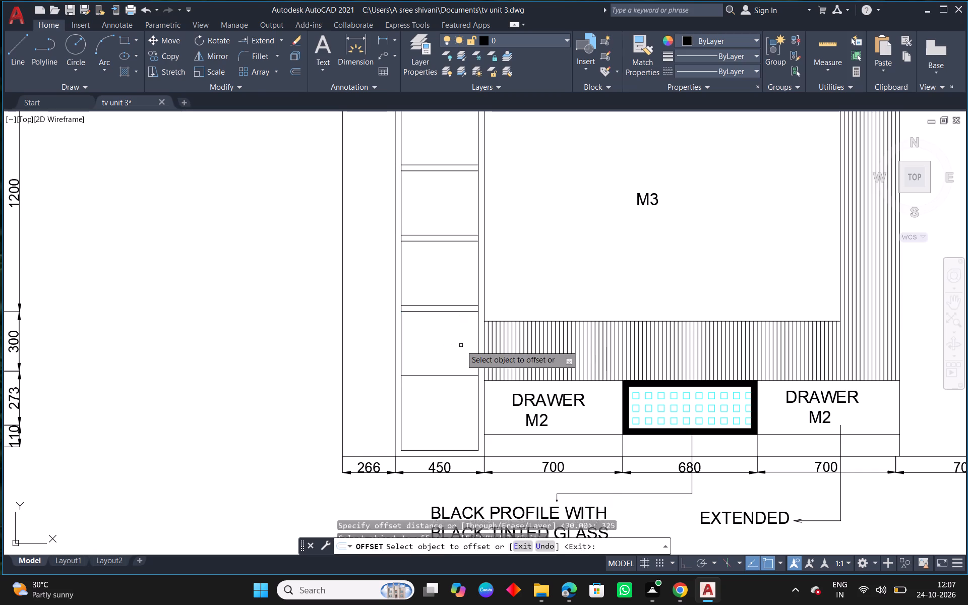
key(Escape)
Offset the fifth shelf's top line downward by 30 to give the shelf its thickness.
text(O 30)
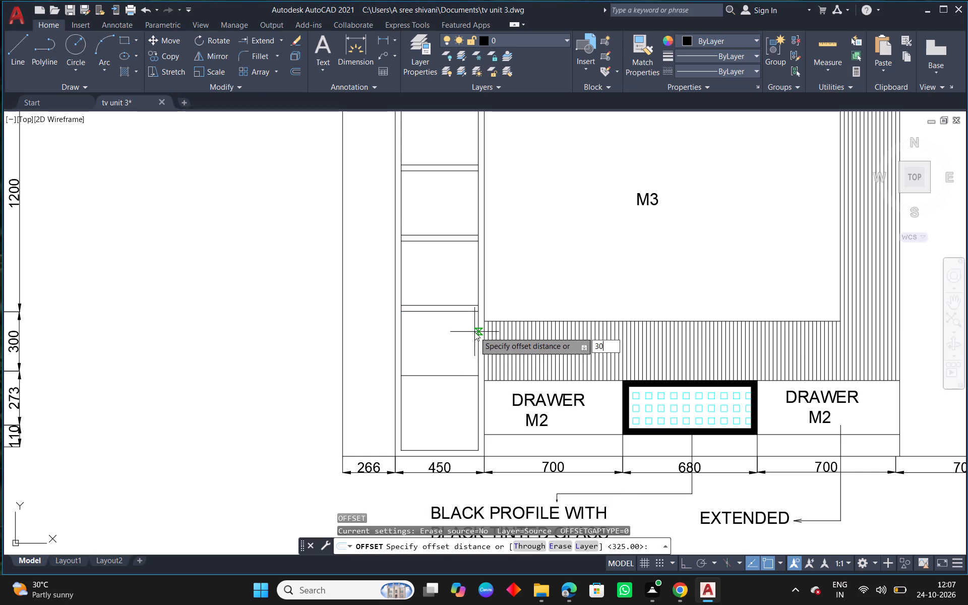
key(Return)
drag(464, 376, 464, 381)
click(461, 402)
key(Escape)
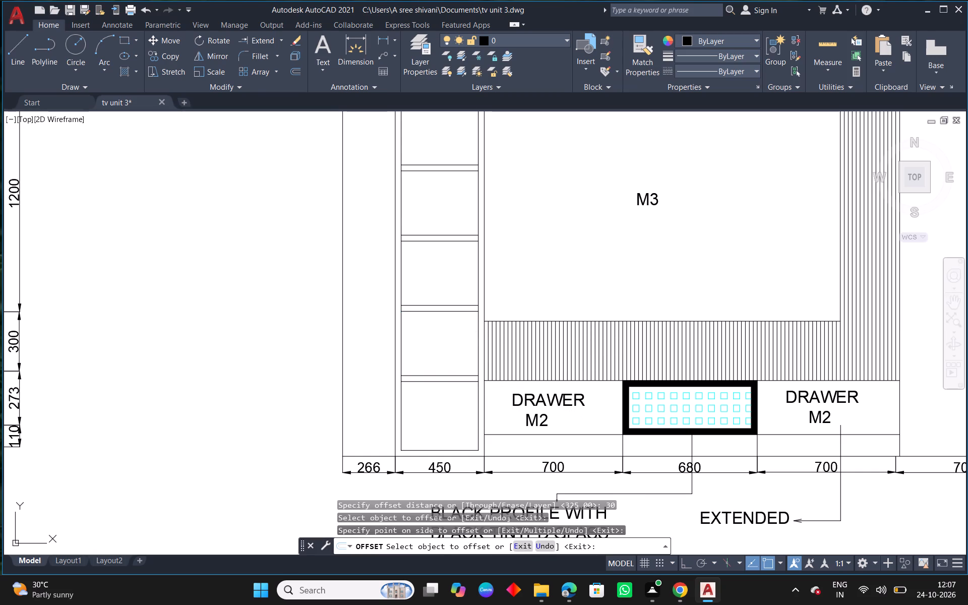
Dimension the clear heights of the tall unit's two lowest compartments with vertical dimensions inside them.
click(343, 56)
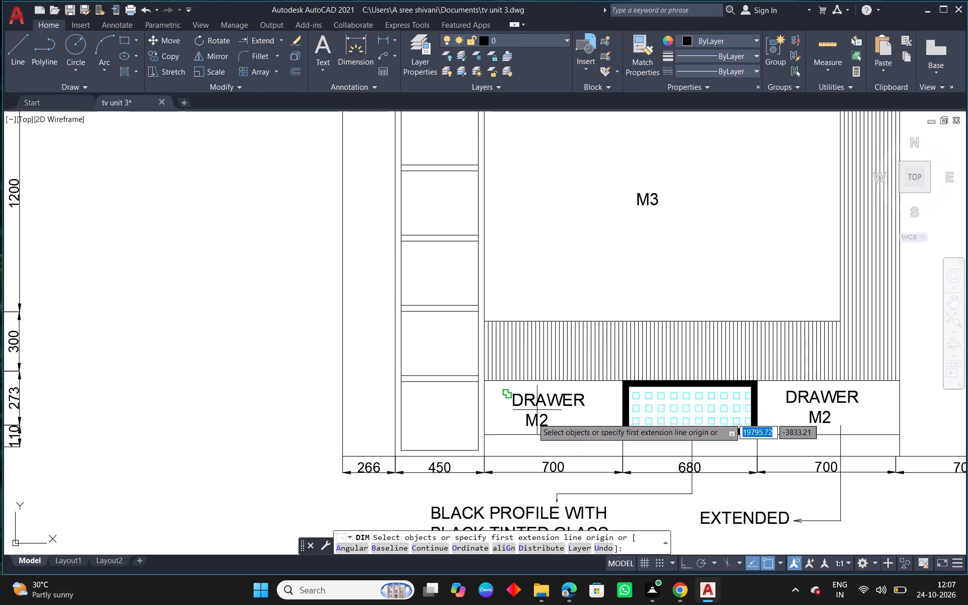
scroll(455, 405, up, 1)
click(431, 366)
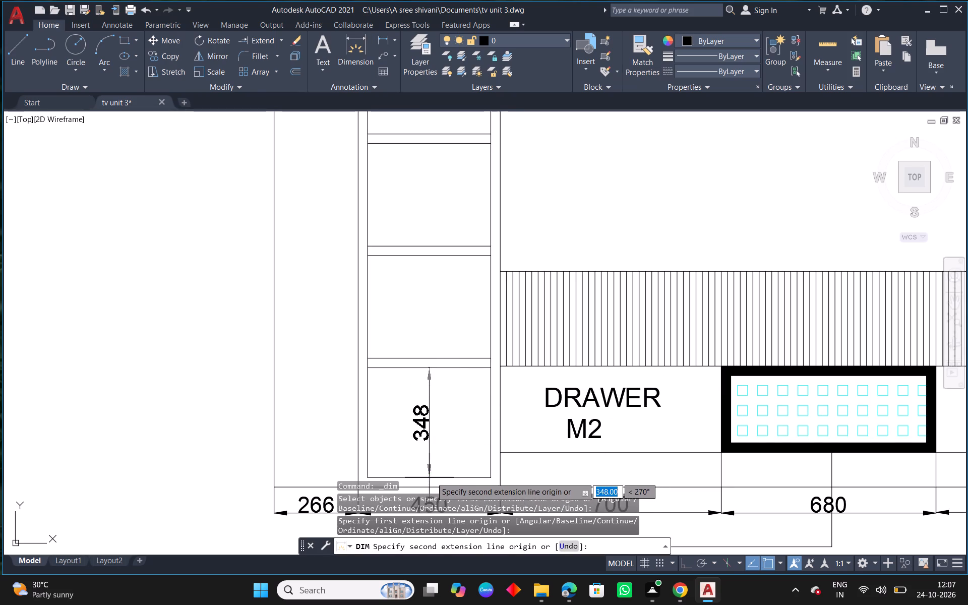
click(431, 477)
click(398, 477)
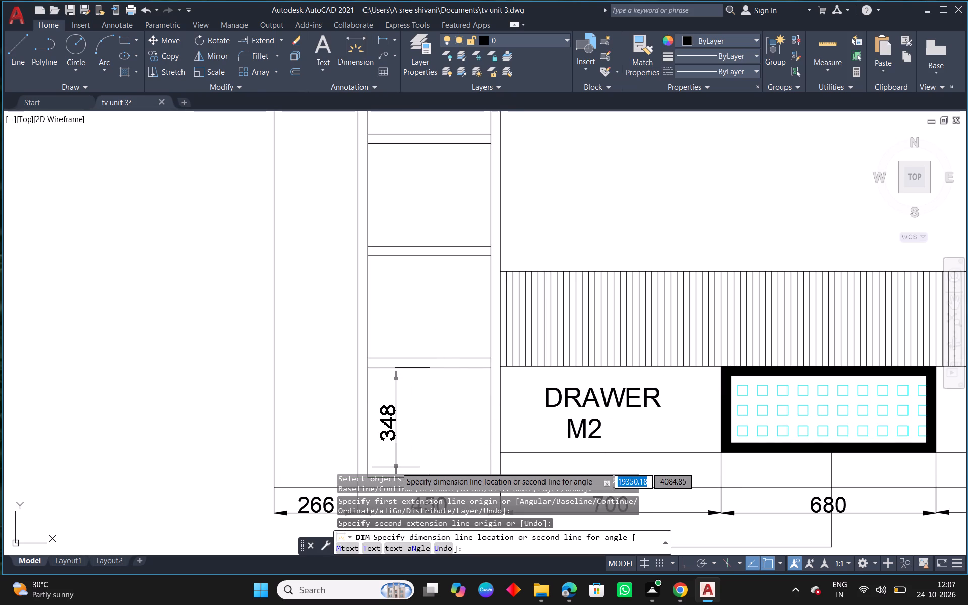
click(396, 467)
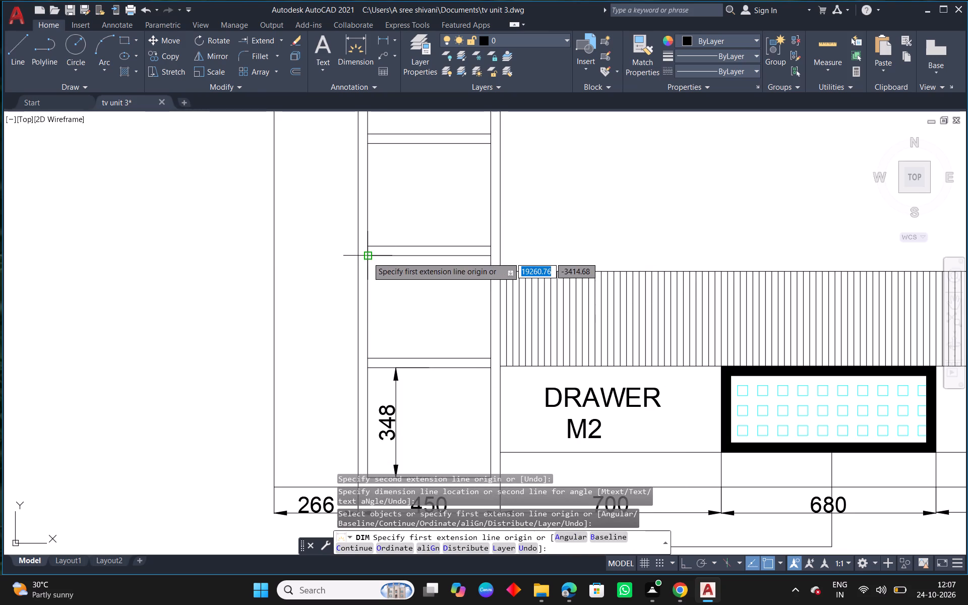
click(368, 257)
drag(368, 358, 375, 358)
click(395, 359)
right_click(394, 360)
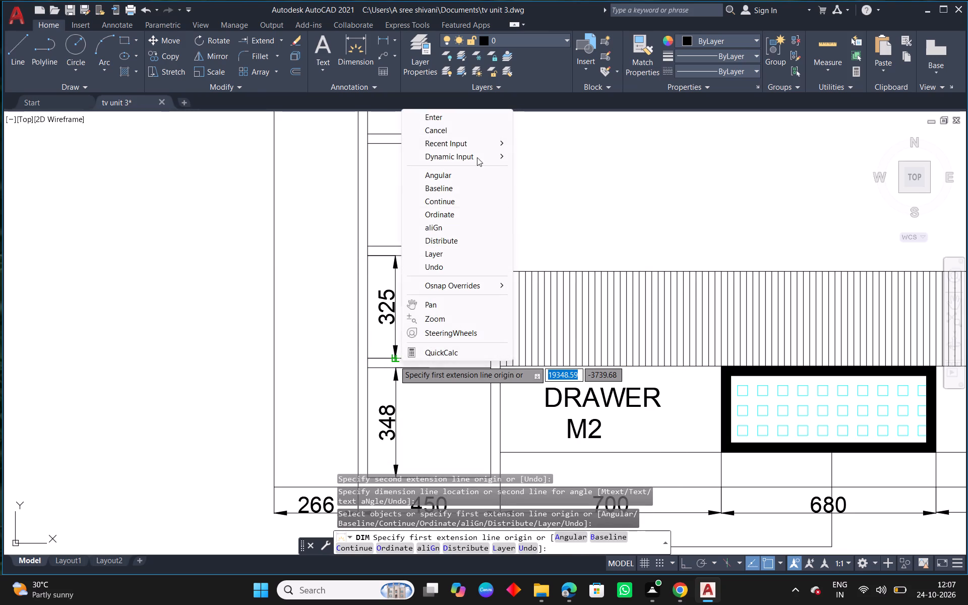
click(443, 122)
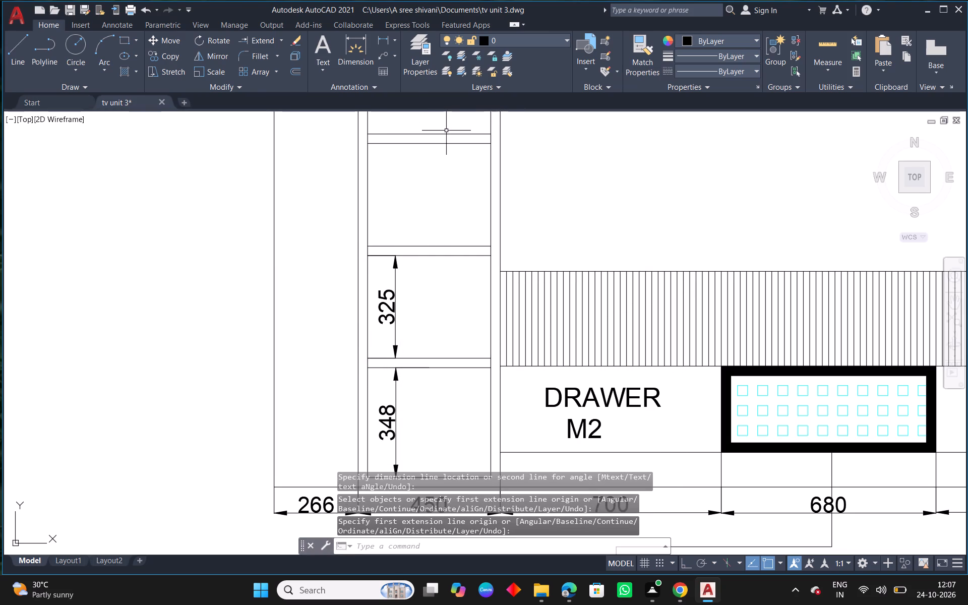
key(Escape)
Trim the frame's inner vertical lines at both ends of the fourth and fifth shelves.
text(TR)
key(space)
key(space)
scroll(494, 245, up, 2)
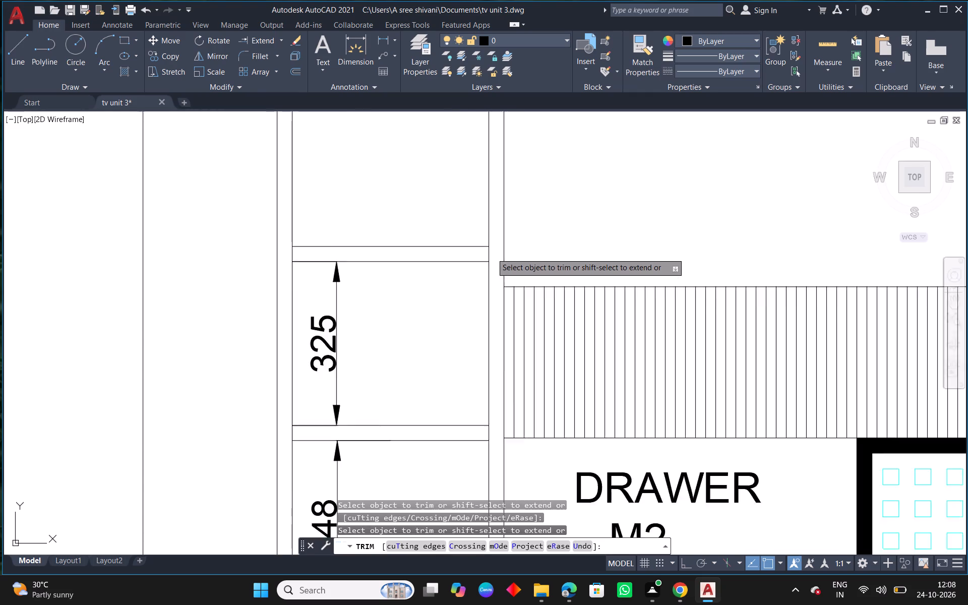
click(487, 259)
click(174, 254)
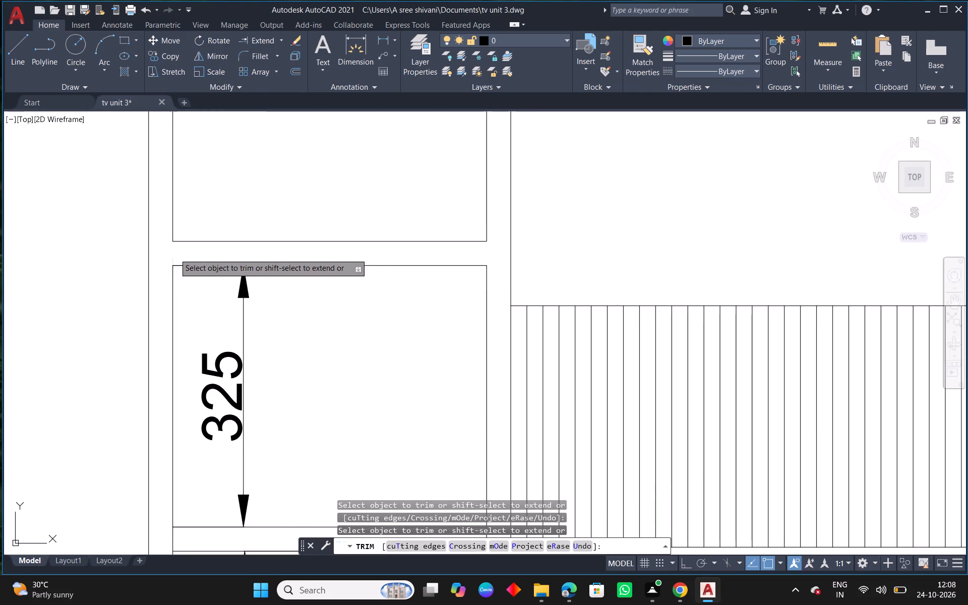
scroll(380, 277, down, 2)
middle_drag(405, 367, 426, 202)
scroll(492, 296, up, 1)
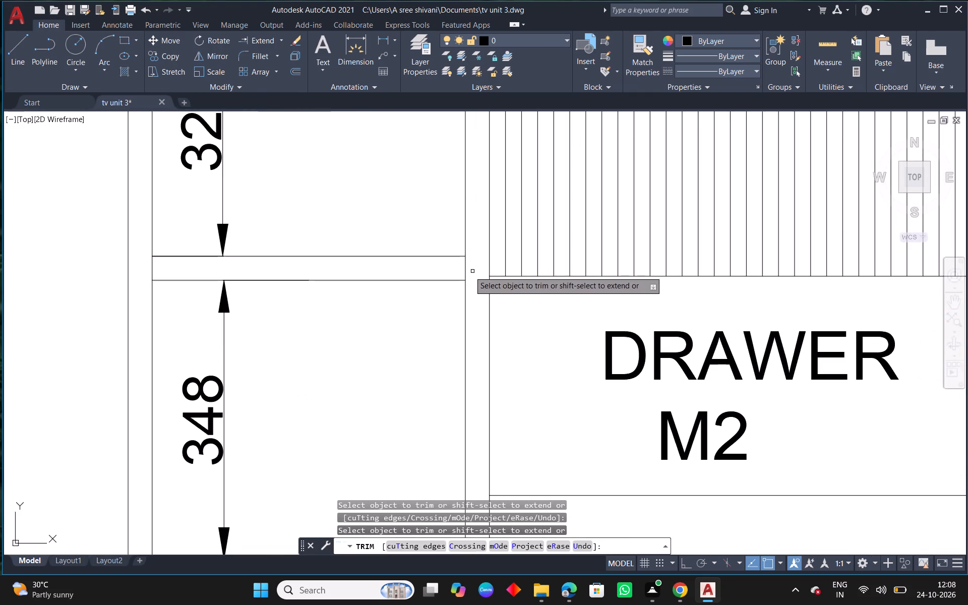
click(464, 270)
middle_drag(260, 275, 434, 266)
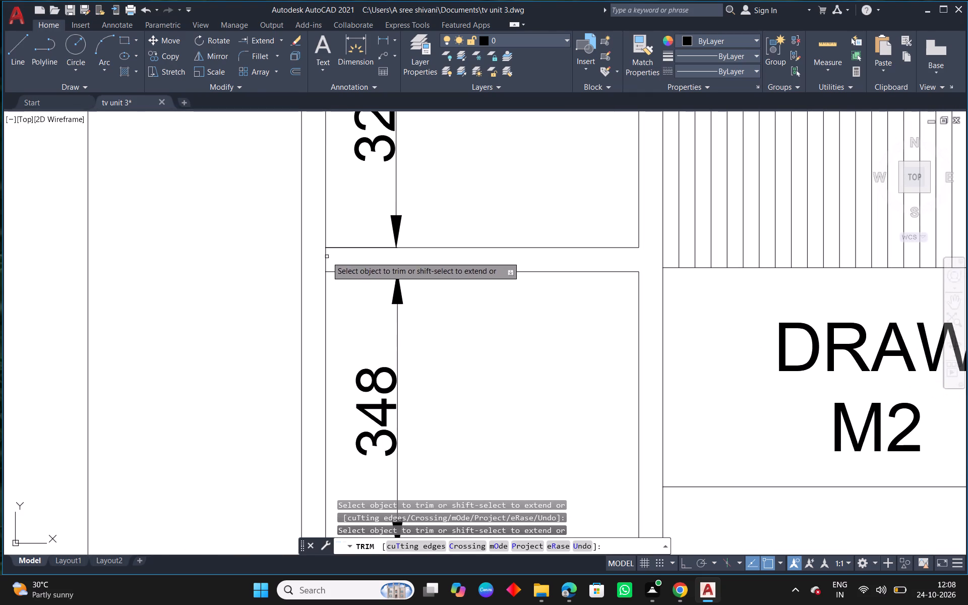
click(325, 259)
Trim the frame's inner vertical lines at both ends of the third and second shelves.
scroll(452, 302, down, 2)
middle_drag(491, 383, 509, 502)
scroll(509, 502, down, 1)
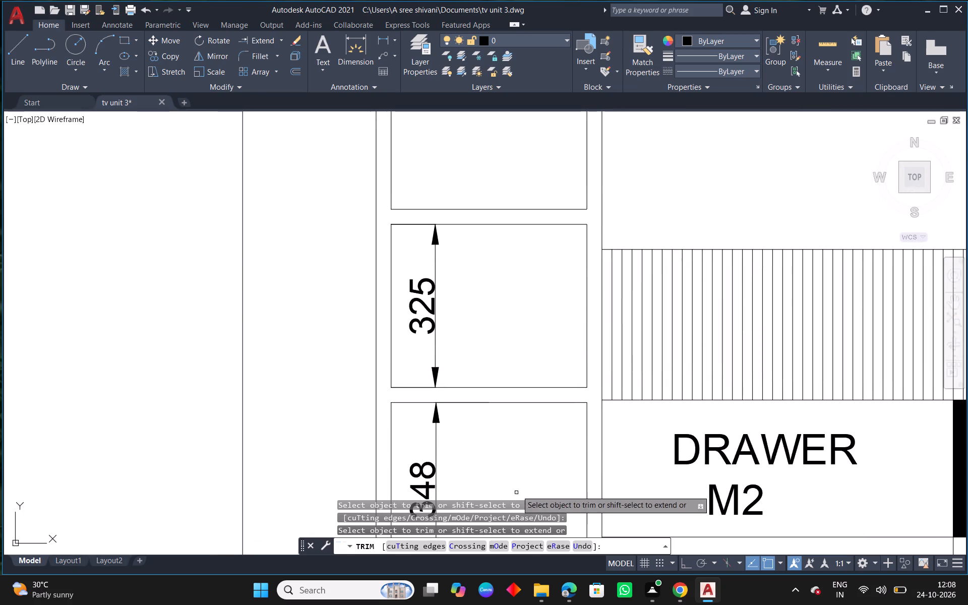
middle_drag(497, 142, 493, 453)
scroll(575, 357, up, 1)
click(588, 347)
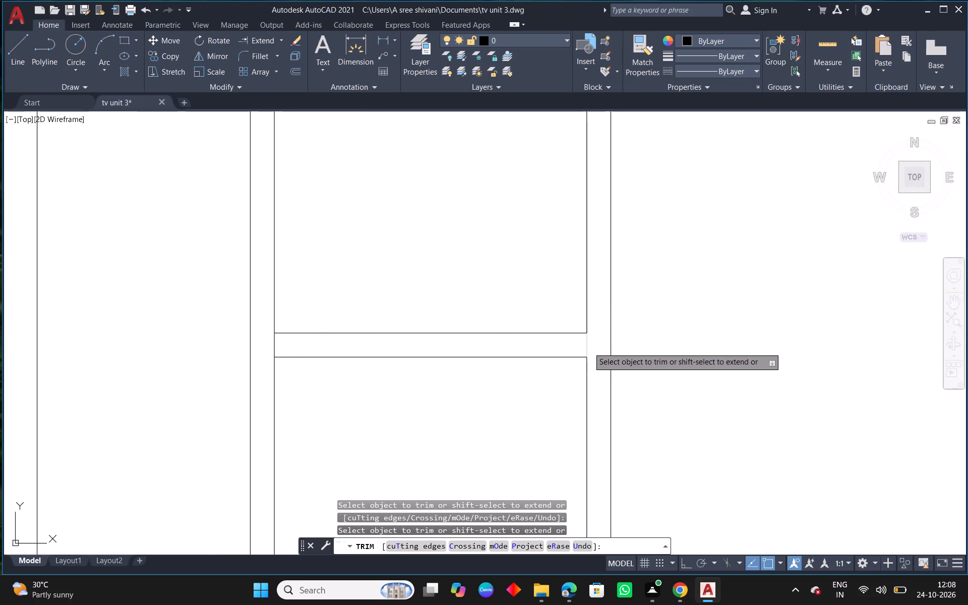
click(274, 344)
scroll(320, 325, down, 1)
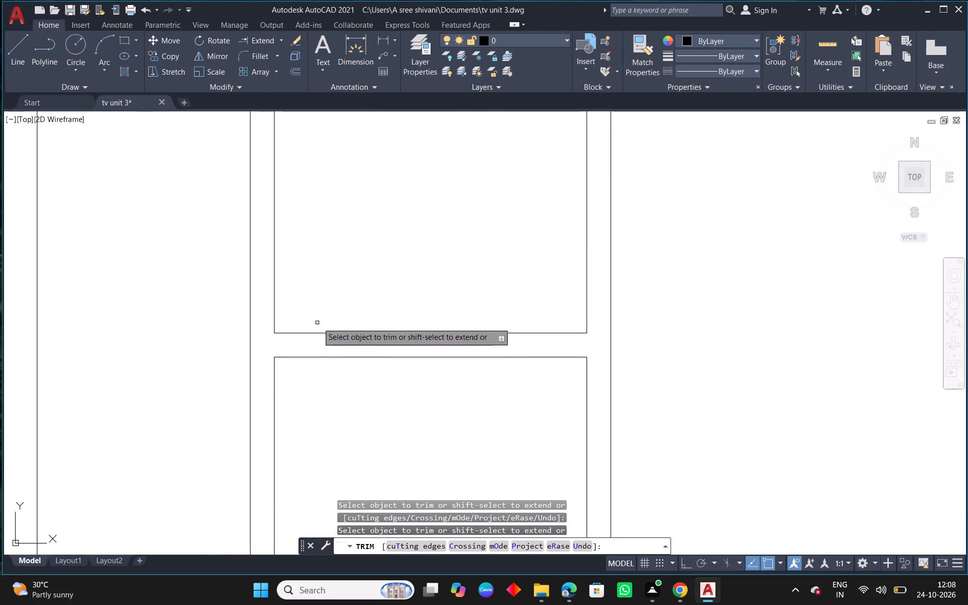
scroll(325, 329, down, 2)
middle_drag(350, 257, 338, 382)
scroll(283, 300, up, 1)
click(274, 277)
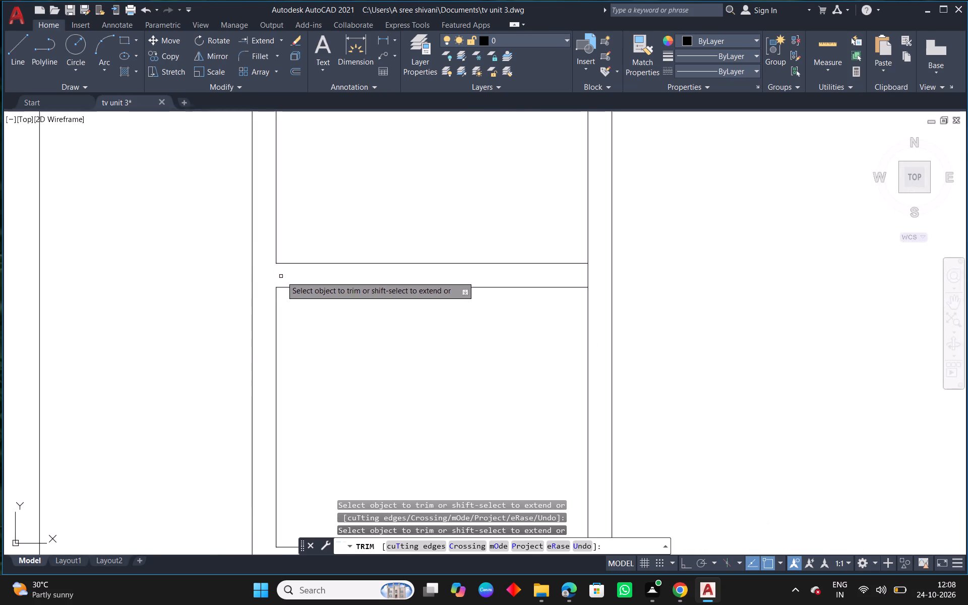
click(588, 274)
Trim the frame's inner vertical lines at both ends of the uppermost shelf.
scroll(497, 298, down, 3)
middle_drag(483, 242, 461, 382)
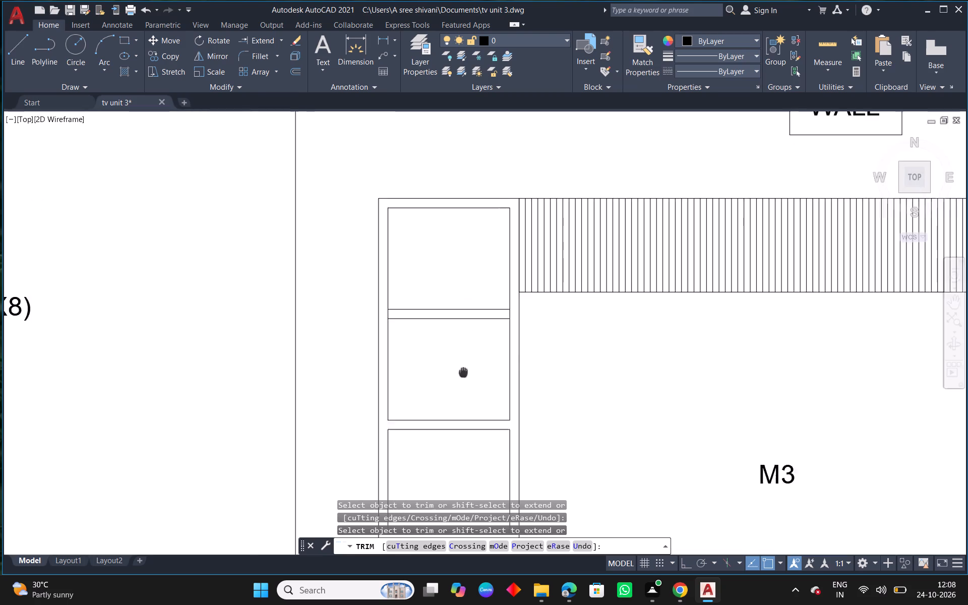
middle_drag(461, 382, 459, 390)
scroll(505, 353, up, 3)
click(498, 316)
middle_drag(289, 316, 767, 348)
click(477, 344)
right_click(477, 344)
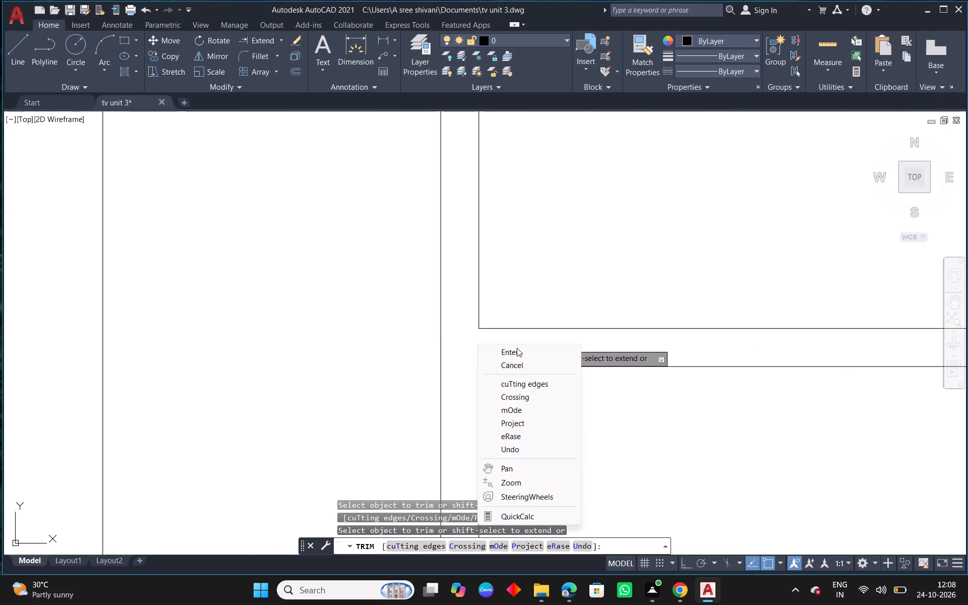
click(517, 348)
Dimension the heights of the third and fourth compartments from the bottom, in line with the dimensions below.
scroll(535, 363, down, 6)
middle_drag(667, 450, 638, 314)
scroll(554, 411, up, 2)
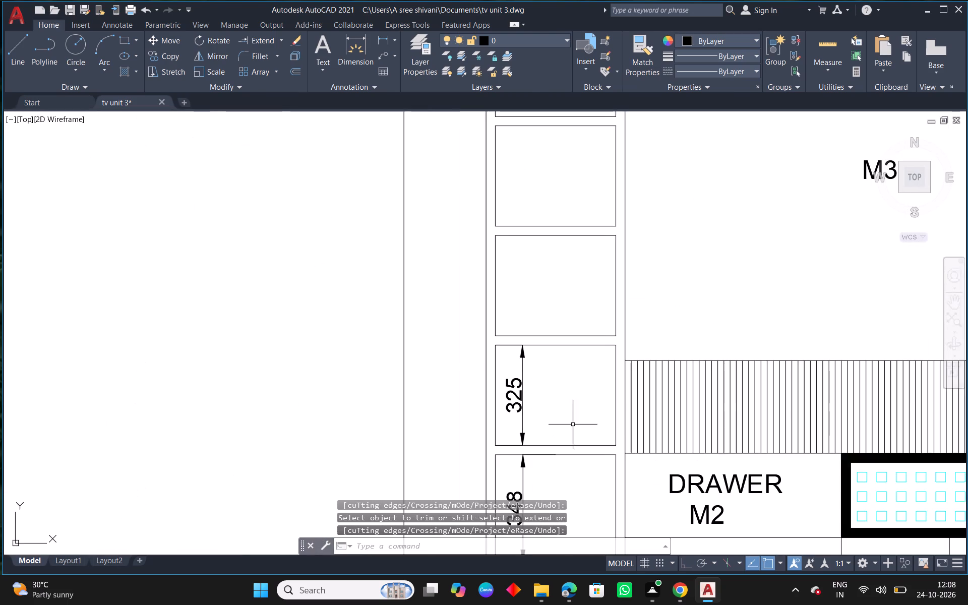
middle_drag(637, 432, 558, 433)
click(366, 60)
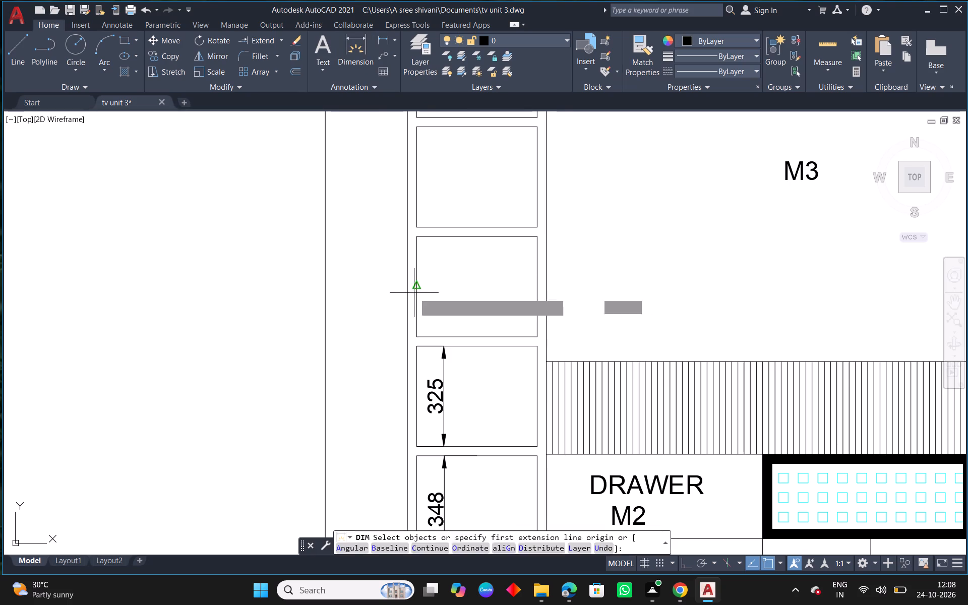
click(416, 260)
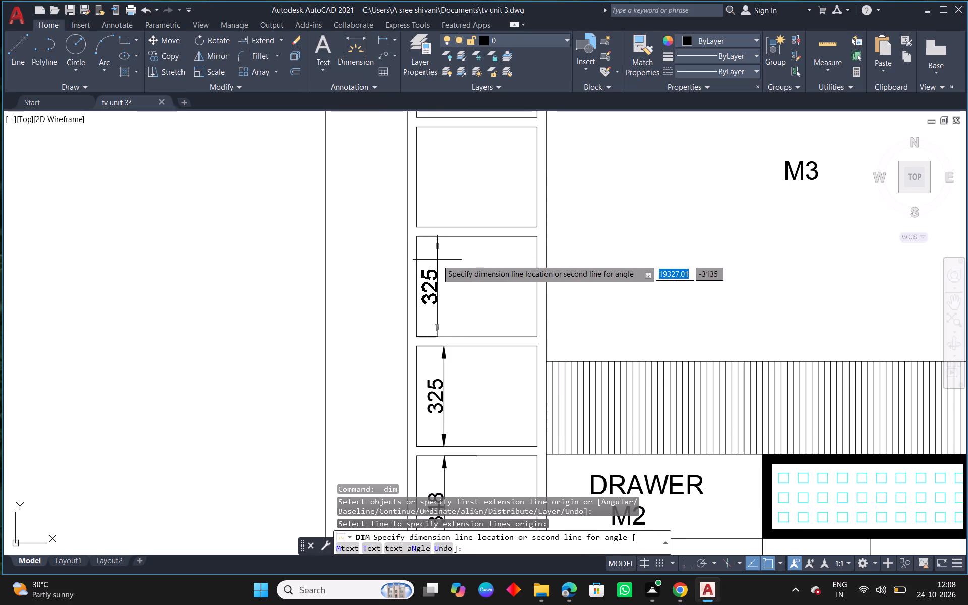
click(444, 260)
middle_drag(465, 253, 465, 391)
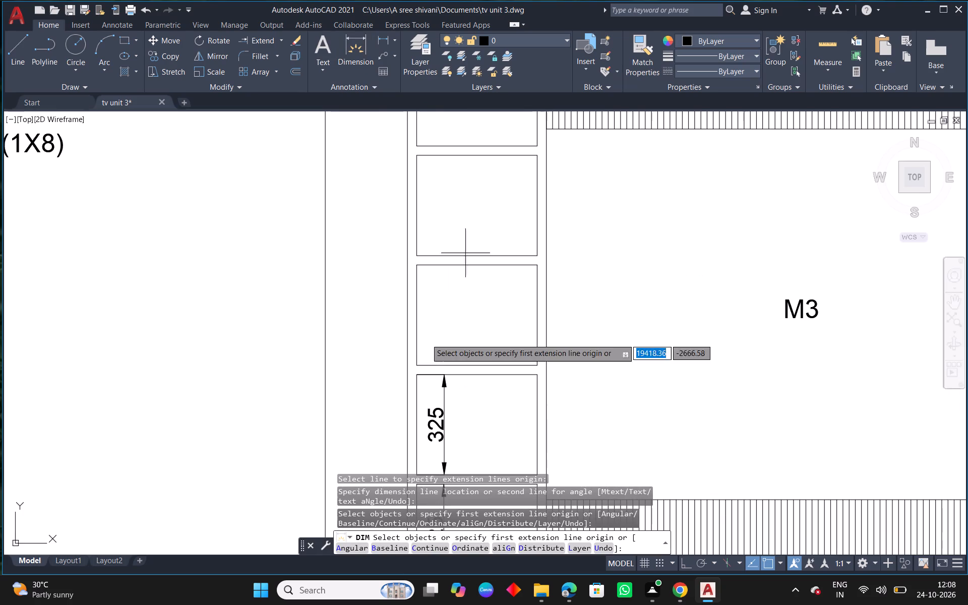
click(417, 284)
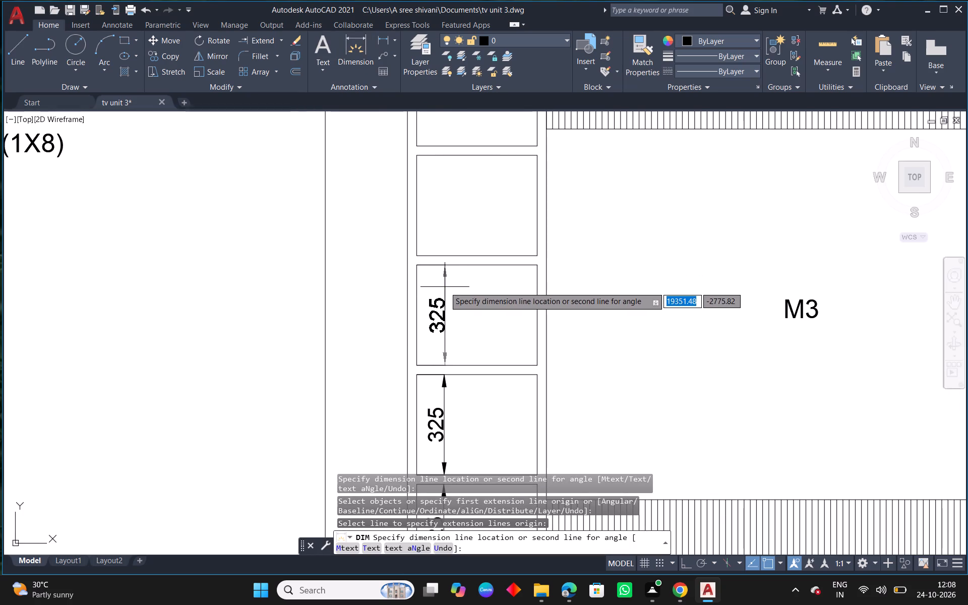
click(445, 287)
Dimension the heights of the tall unit's two uppermost compartments, in line with the dimensions below.
middle_drag(475, 274, 465, 410)
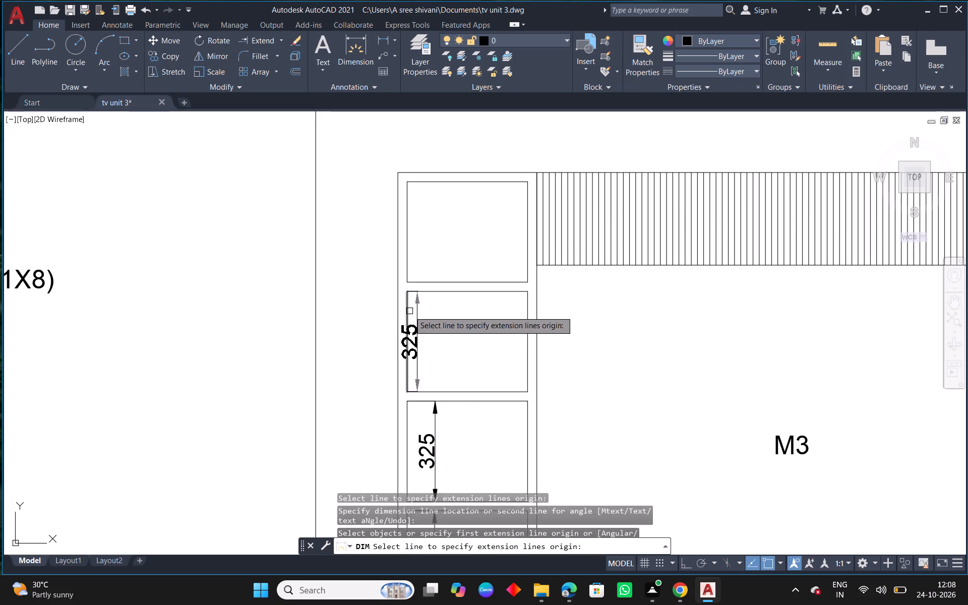
click(409, 311)
click(436, 314)
middle_drag(458, 293, 456, 388)
click(405, 308)
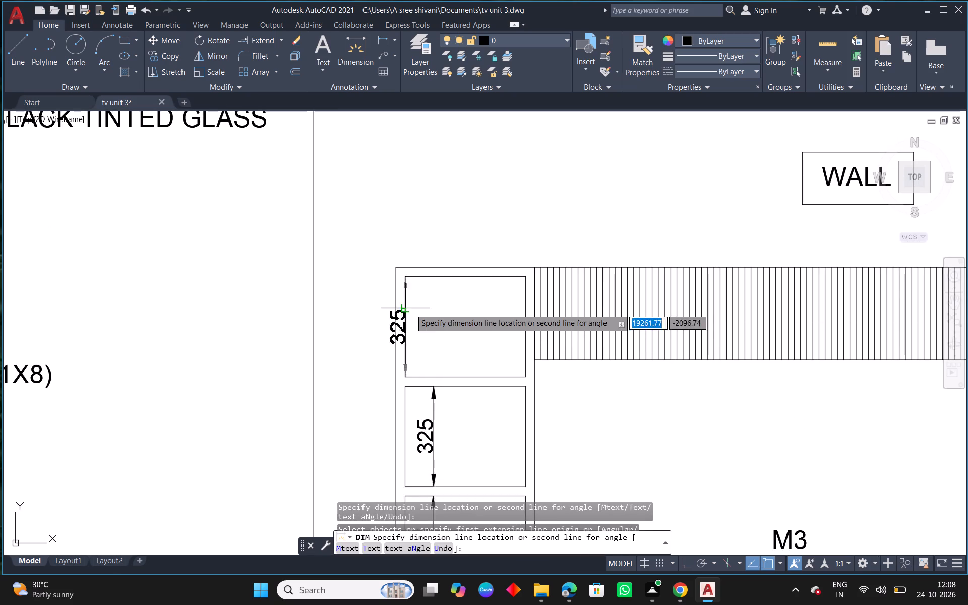
click(433, 310)
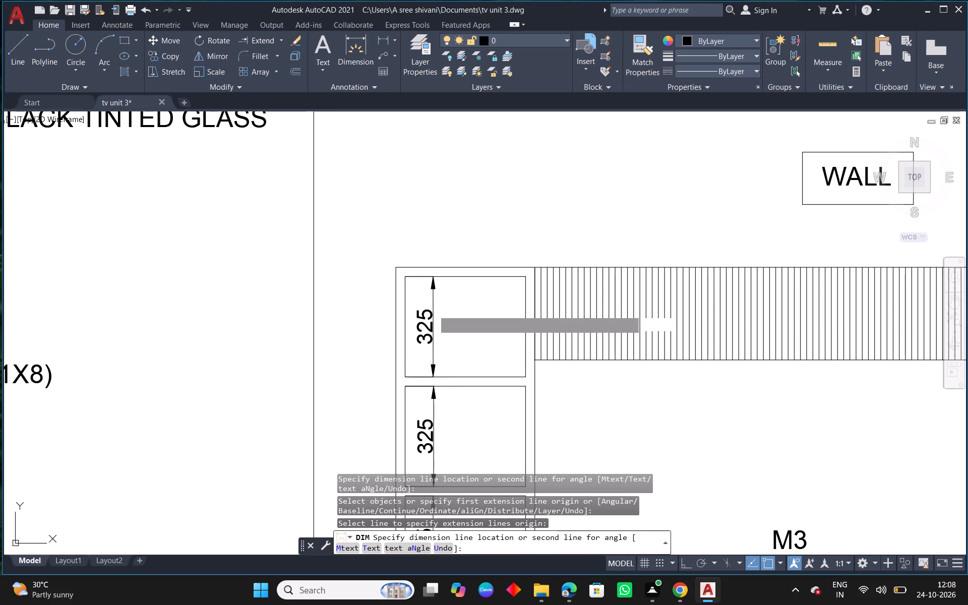
right_click(432, 310)
click(476, 322)
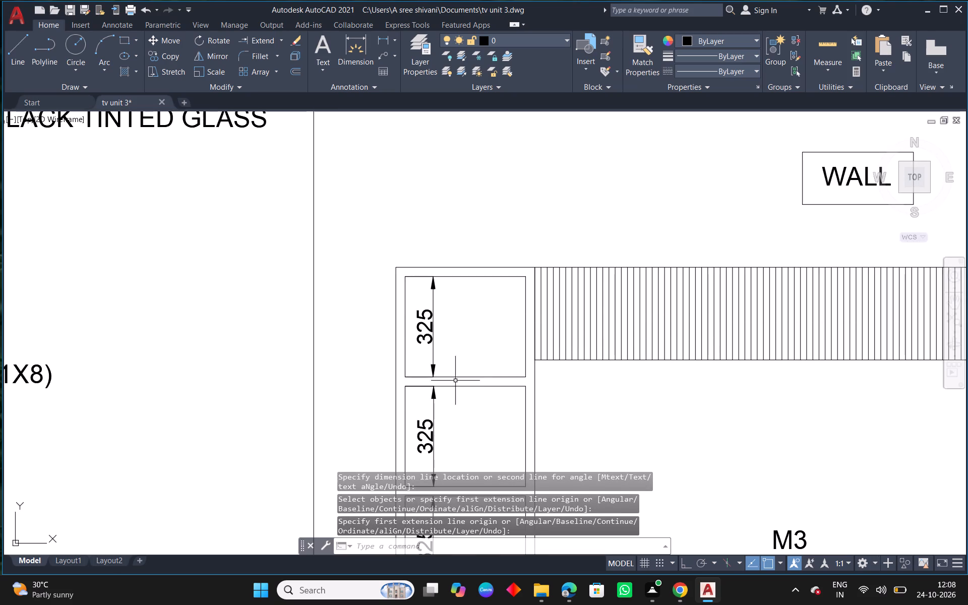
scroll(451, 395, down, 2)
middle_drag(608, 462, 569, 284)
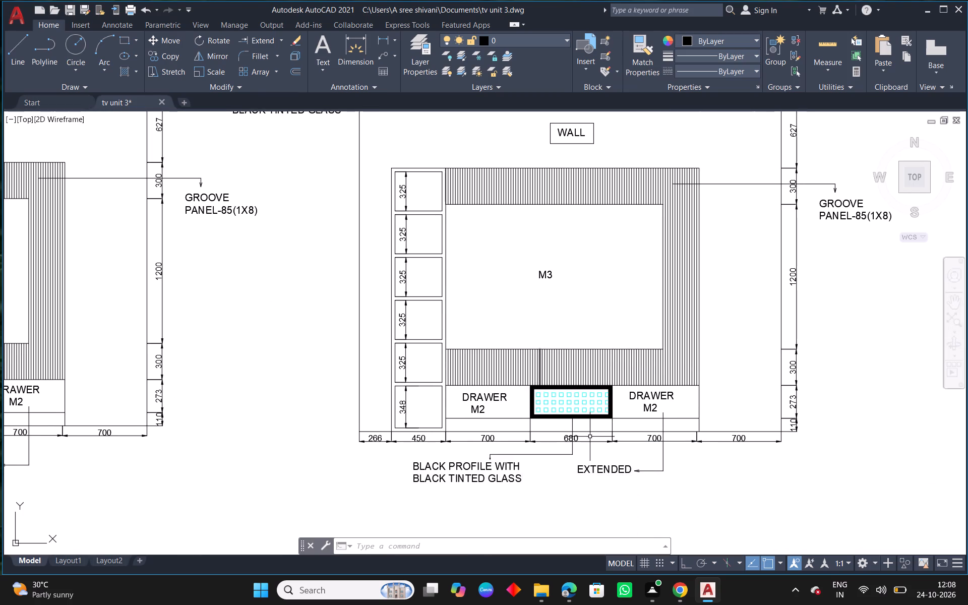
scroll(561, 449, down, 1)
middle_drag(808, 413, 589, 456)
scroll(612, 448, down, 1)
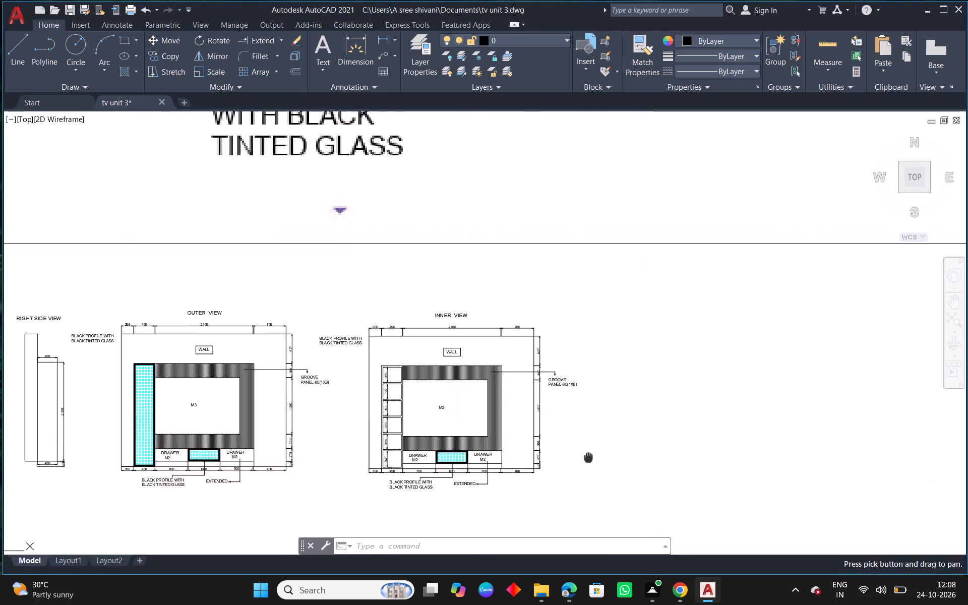
Shorten the vertical line at the right edge of the outer view's glass drawer to end at the skirting's top line.
scroll(588, 456, down, 1)
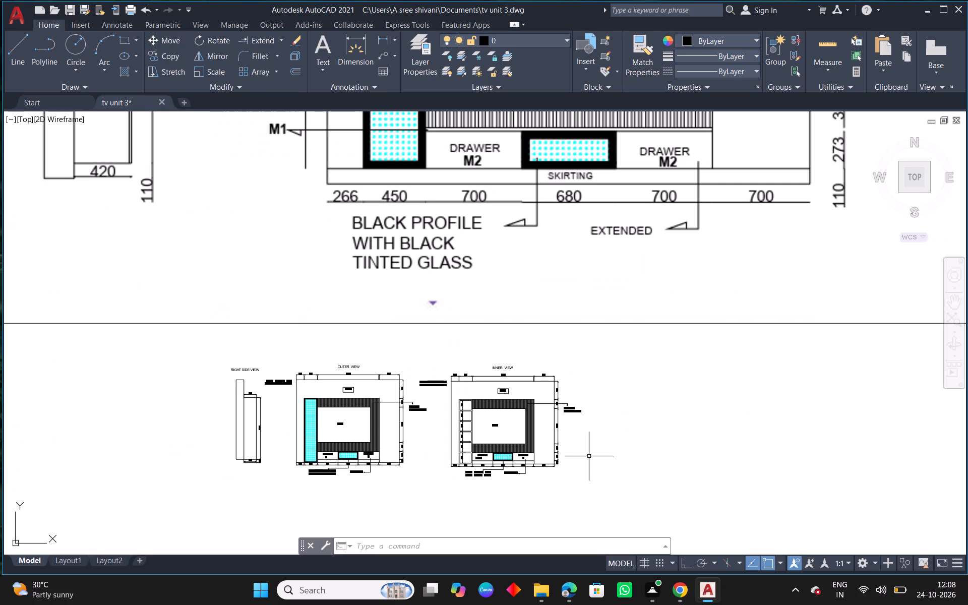
scroll(503, 501, up, 4)
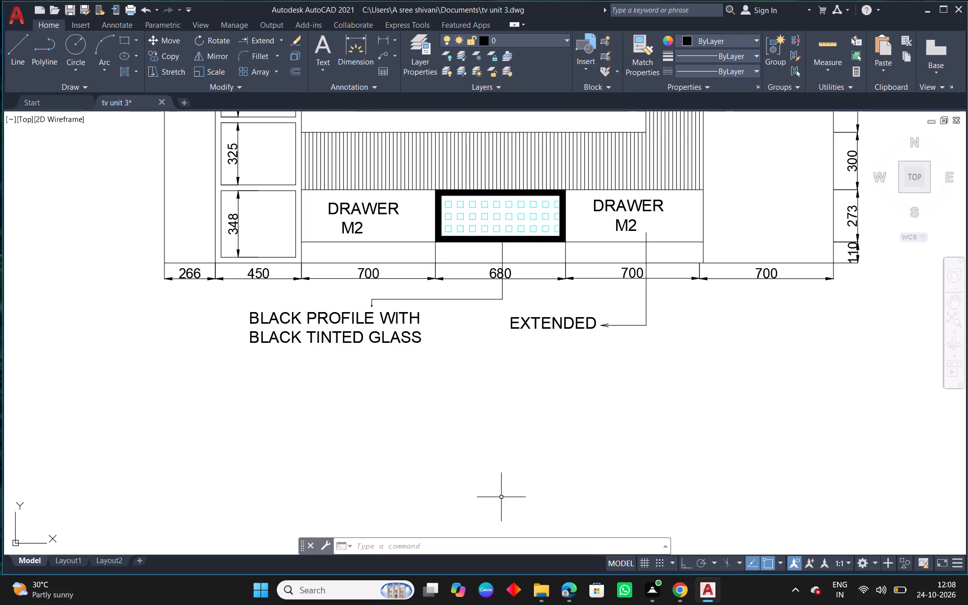
middle_drag(443, 466, 773, 474)
scroll(771, 475, down, 2)
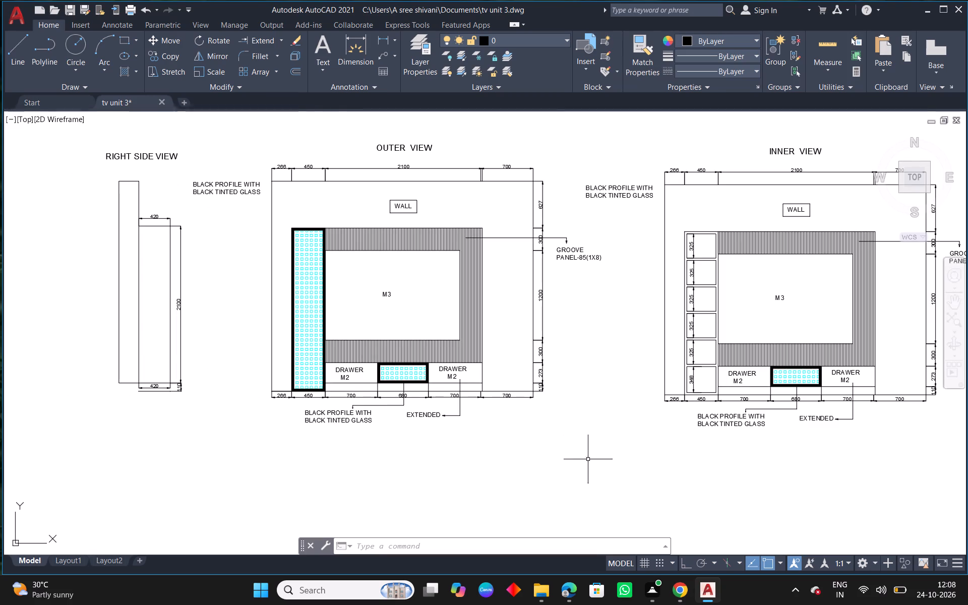
scroll(408, 409, up, 2)
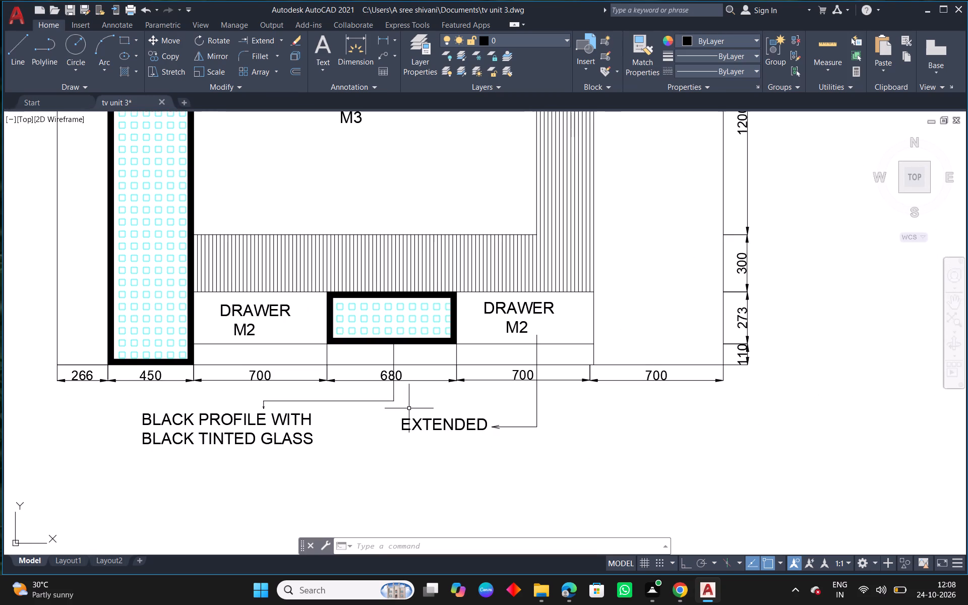
click(445, 425)
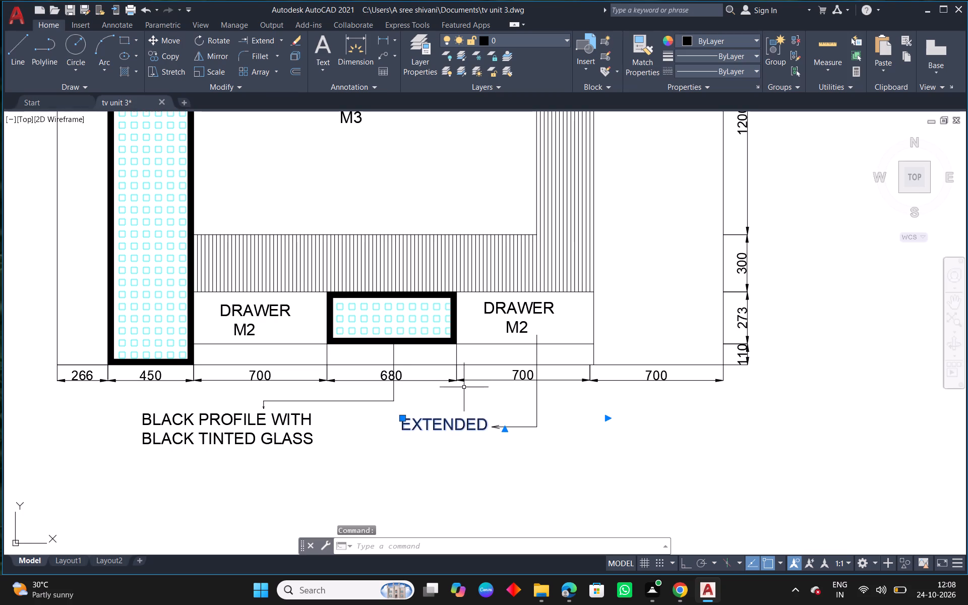
key(Escape)
scroll(458, 357, up, 1)
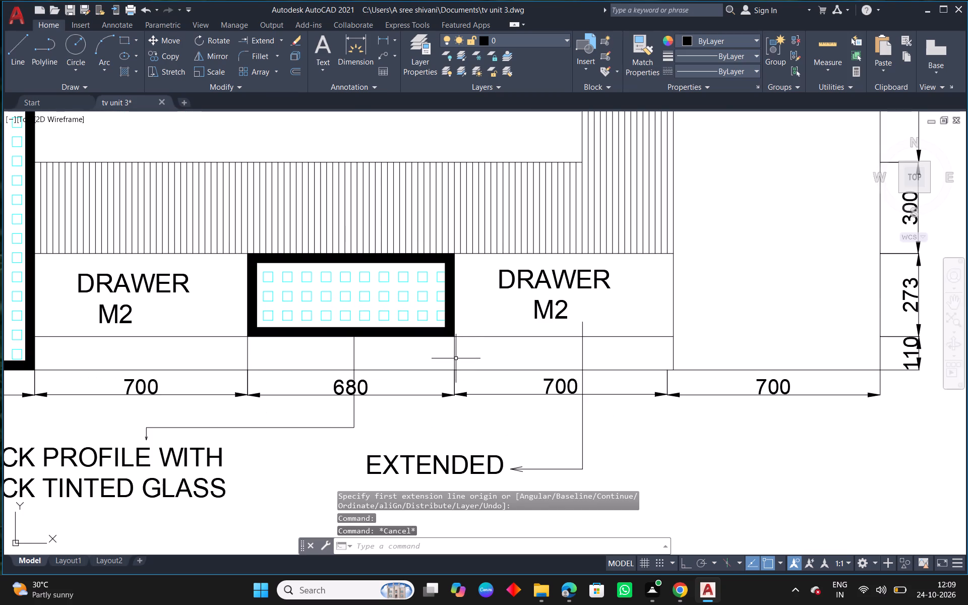
click(455, 359)
click(456, 371)
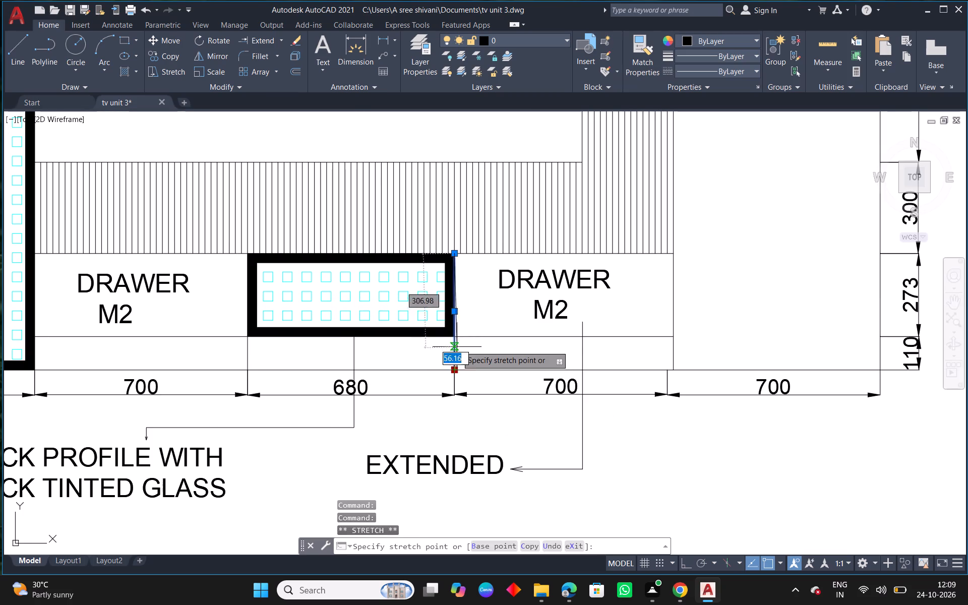
click(452, 339)
key(Escape)
key(Escape)
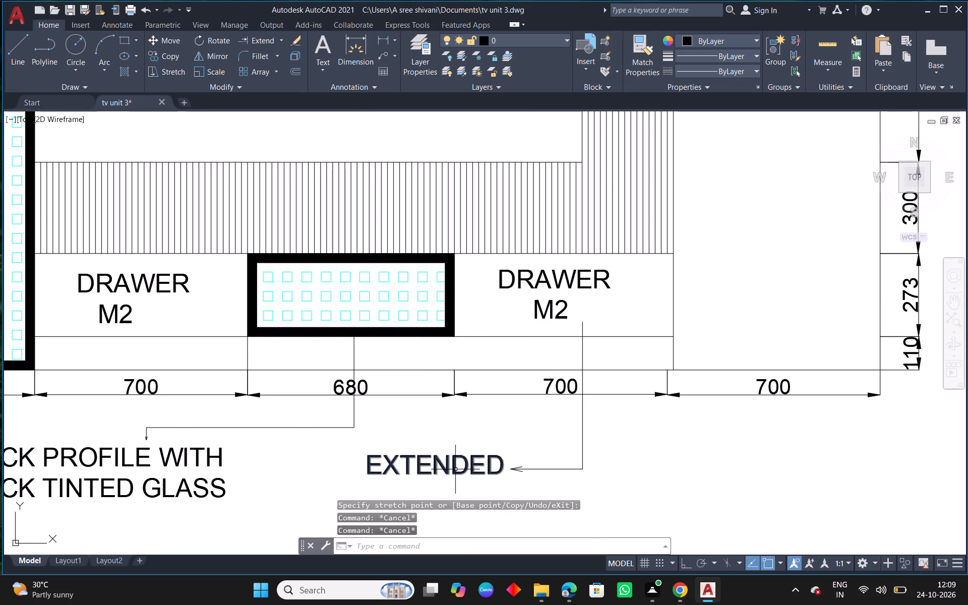
Copy the EXTENDED label into the outer view's skirting strip, just below the glass drawer's right corner.
click(454, 469)
key(c)
text(O)
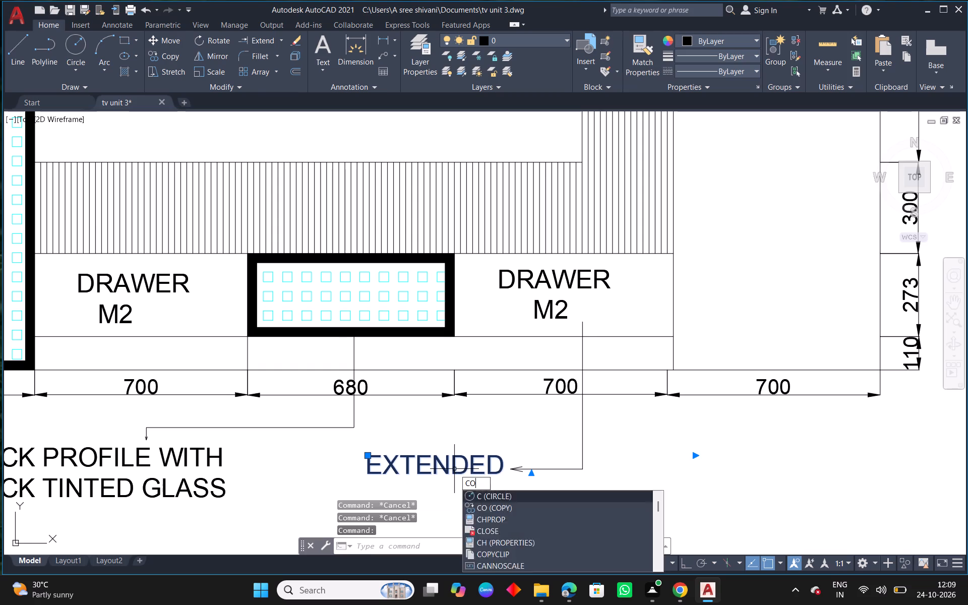
key(space)
click(454, 469)
middle_drag(501, 489, 450, 362)
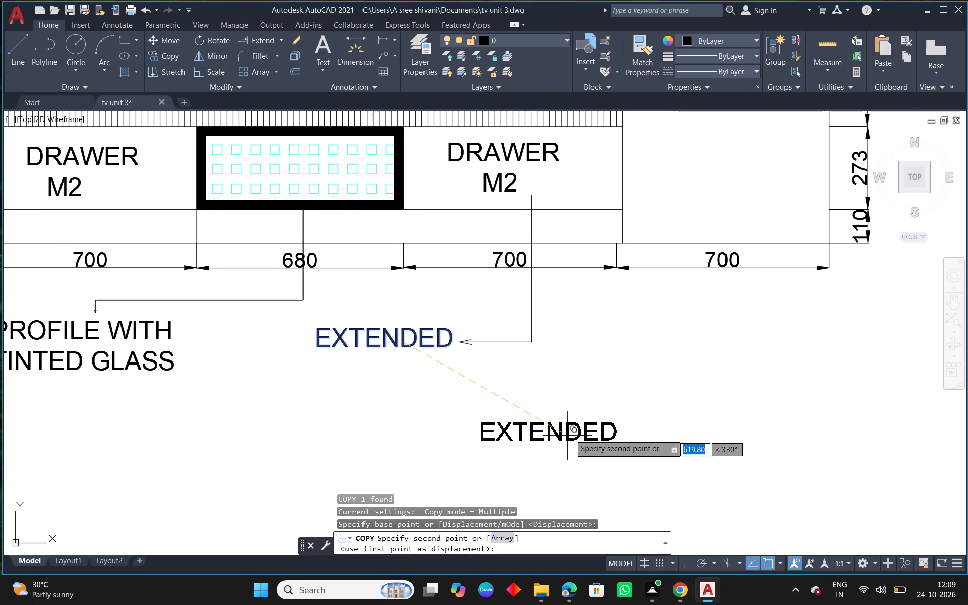
click(433, 231)
key(Escape)
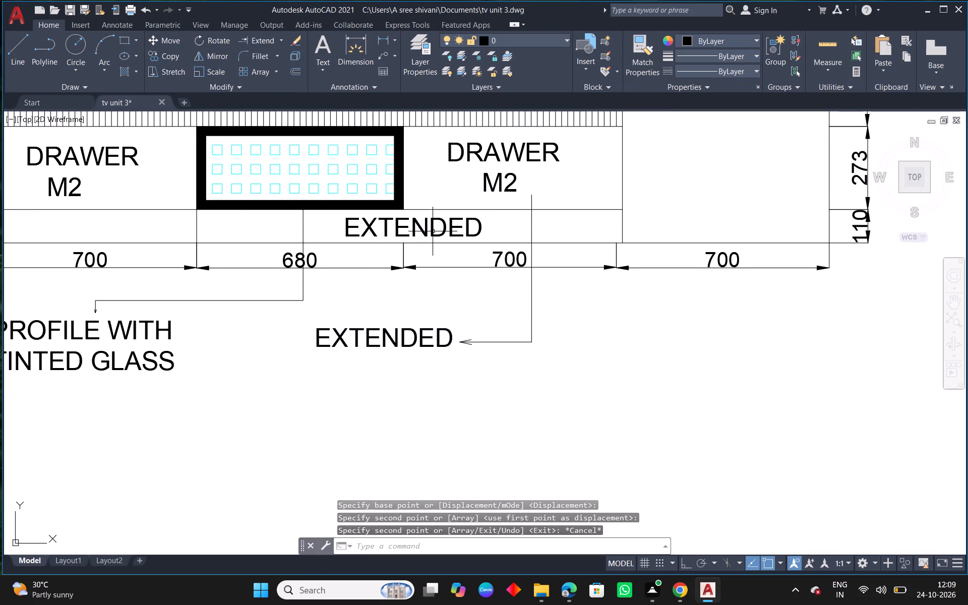
Change the copied label's text in the skirting strip to SKIRTING.
text(ED)
key(space)
click(444, 235)
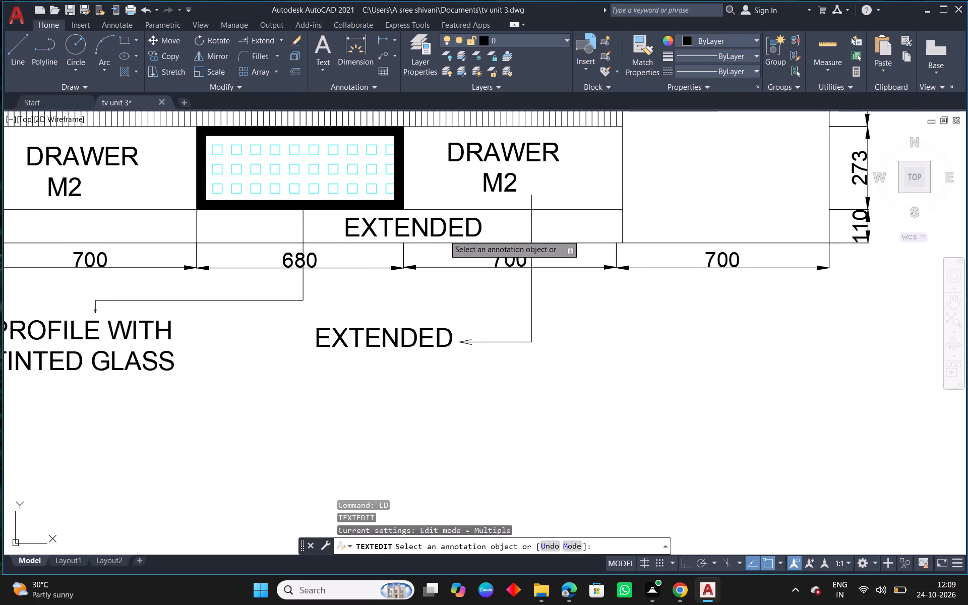
drag(490, 225, 335, 229)
key(BackSpace)
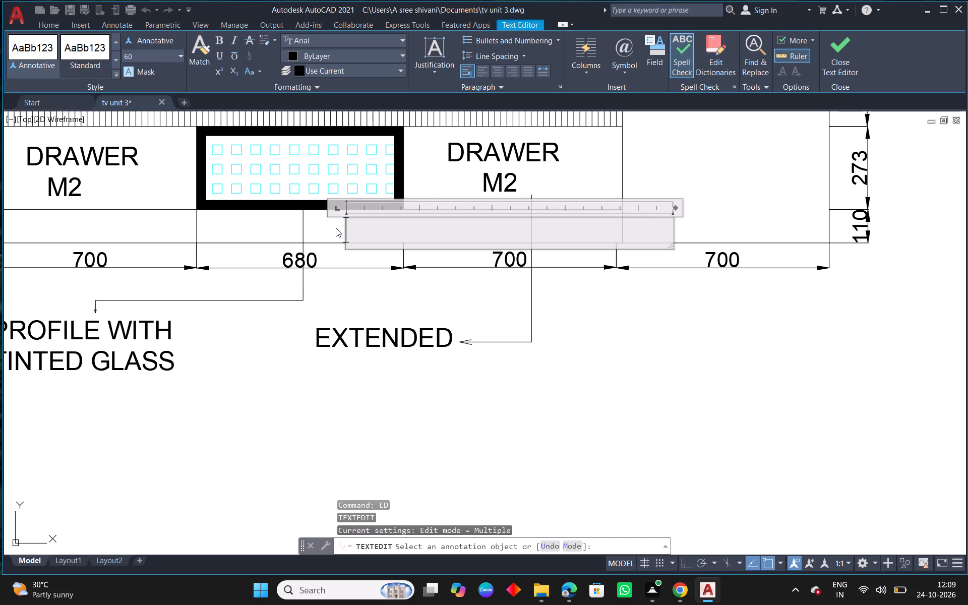
text(SK)
text(IRTING)
key(space)
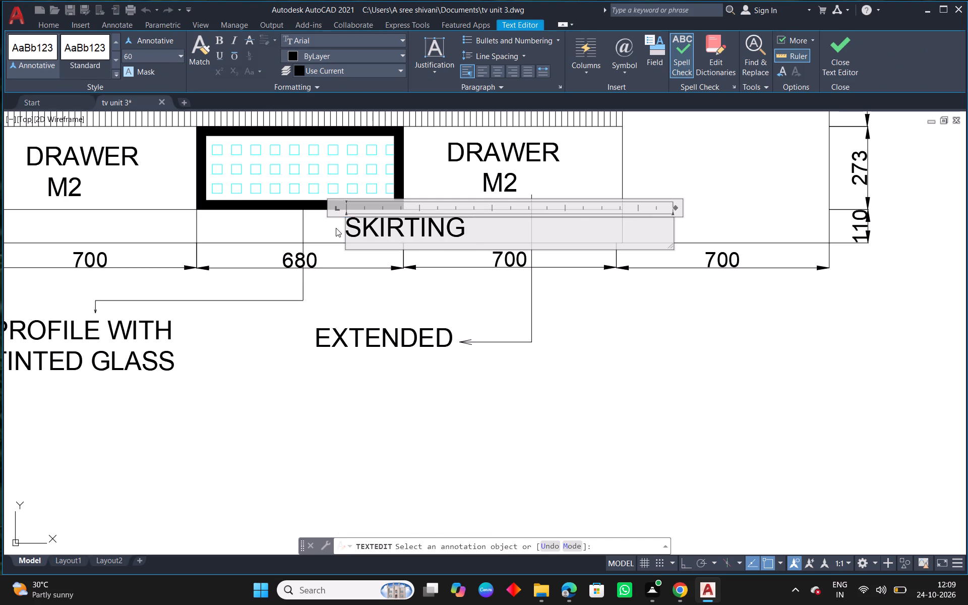
click(550, 379)
key(Escape)
Set the text height of the outer view's SKIRTING label to 40.
click(359, 227)
click(347, 229)
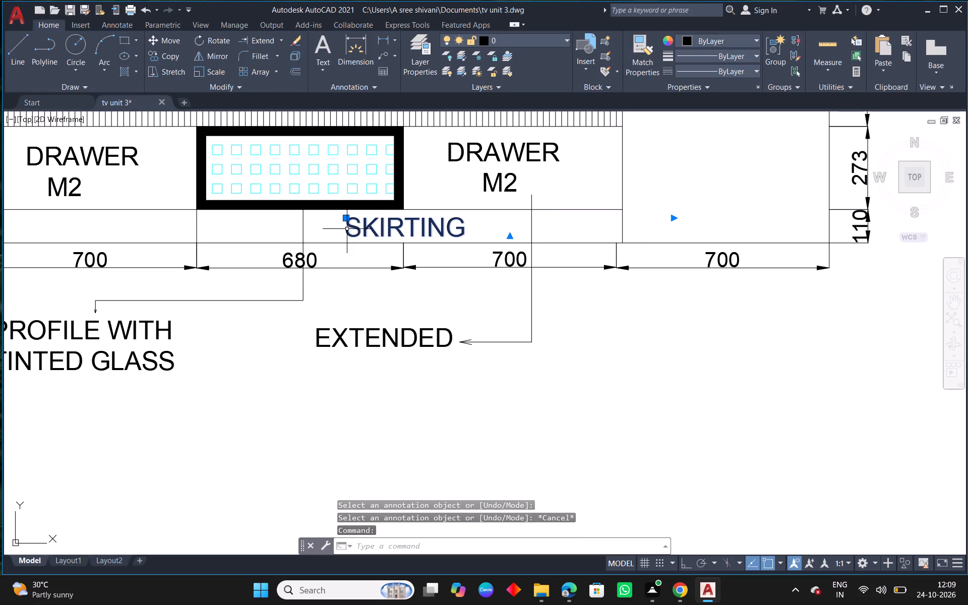
key(ctrl+1)
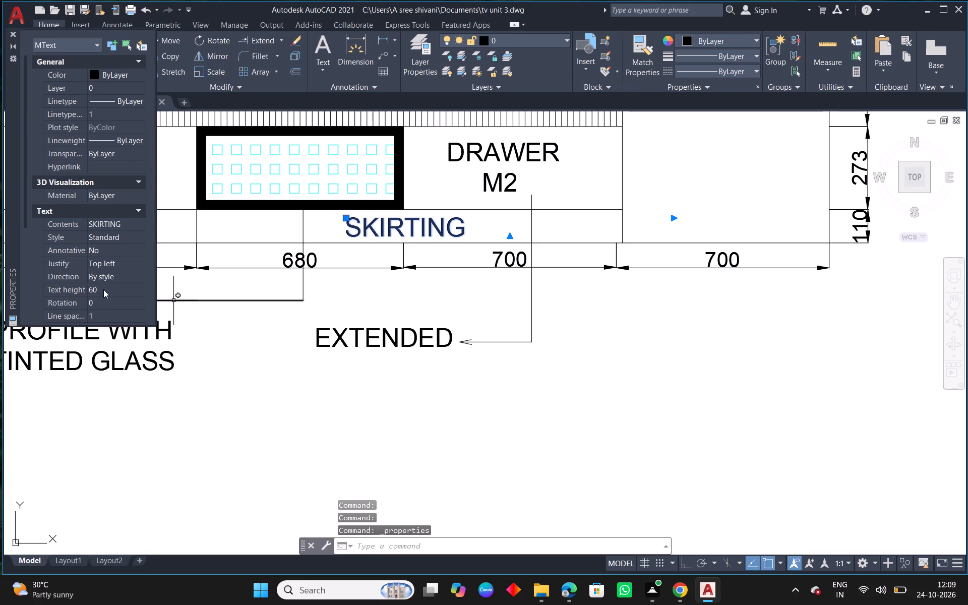
click(103, 289)
key(BackSpace)
text(40)
key(Return)
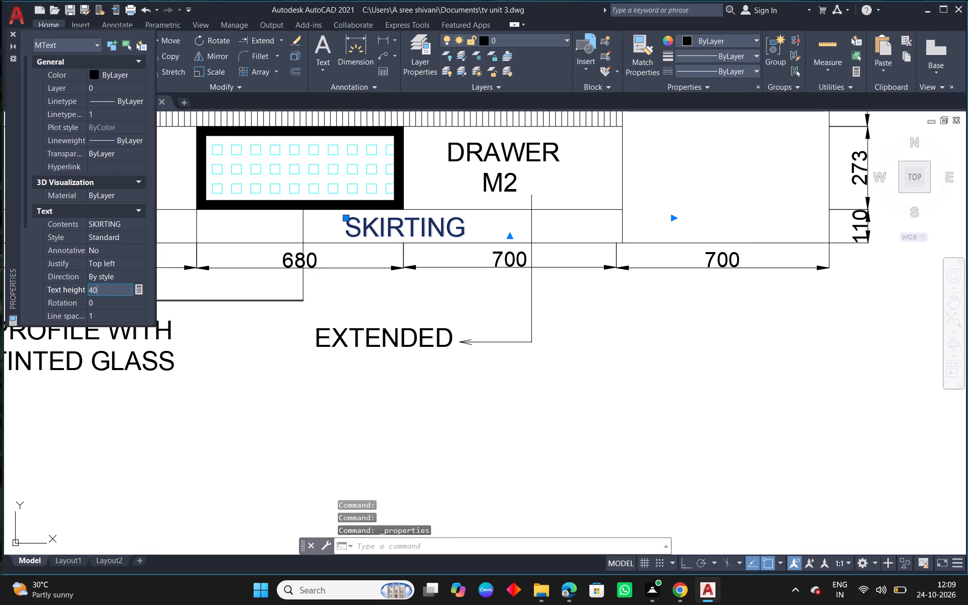
Move the SKIRTING label slightly right and down so it sits centred in the height of the skirting strip.
scroll(352, 203, up, 2)
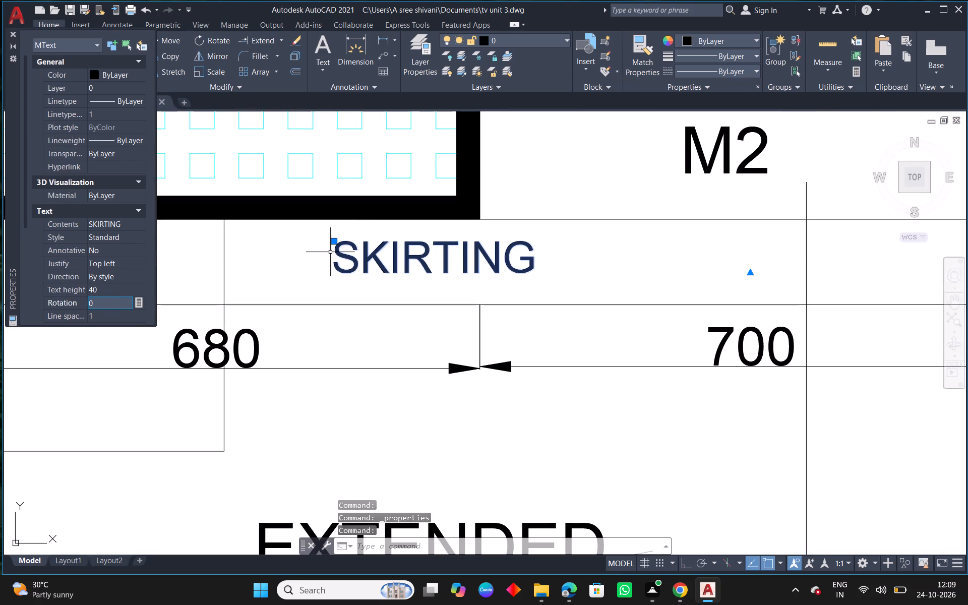
click(334, 243)
click(367, 255)
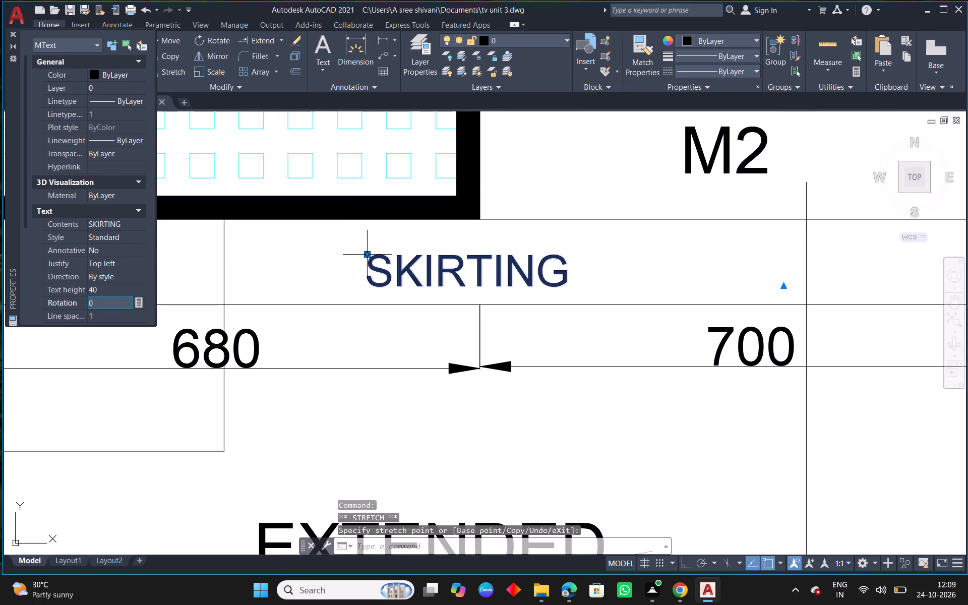
key(Escape)
Copy the SKIRTING label from the outer view into the inner view's skirting strip, below the right-hand drawer.
click(375, 257)
key(c)
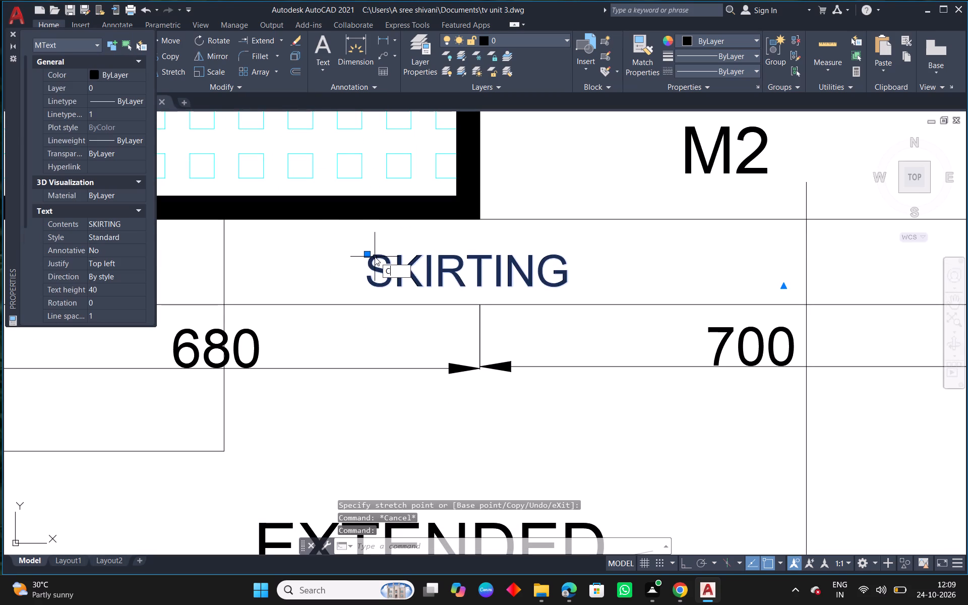
text(O)
key(space)
click(371, 257)
scroll(564, 382, down, 3)
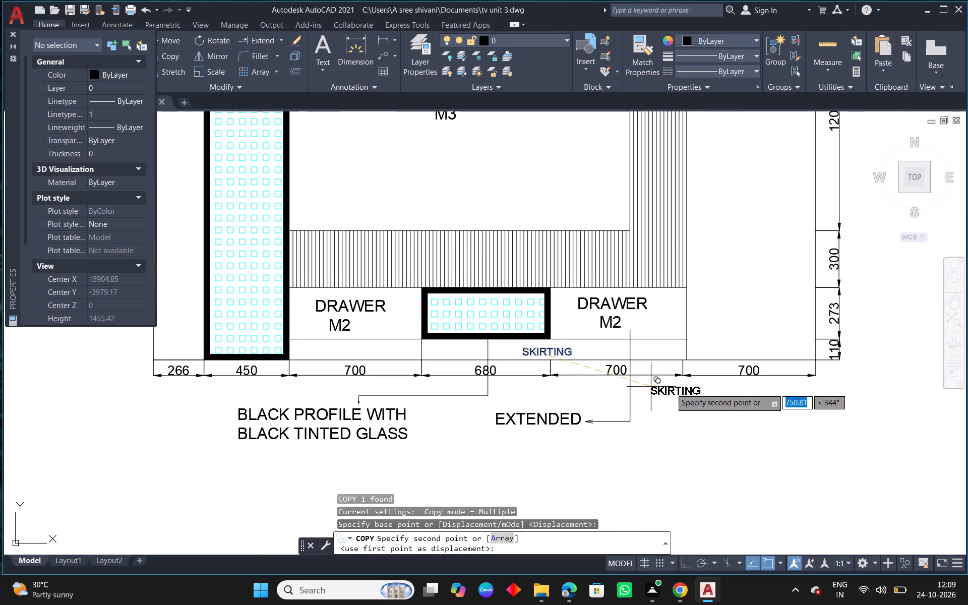
middle_drag(678, 388, 254, 368)
scroll(249, 376, down, 2)
middle_drag(582, 419, 427, 421)
scroll(462, 365, up, 3)
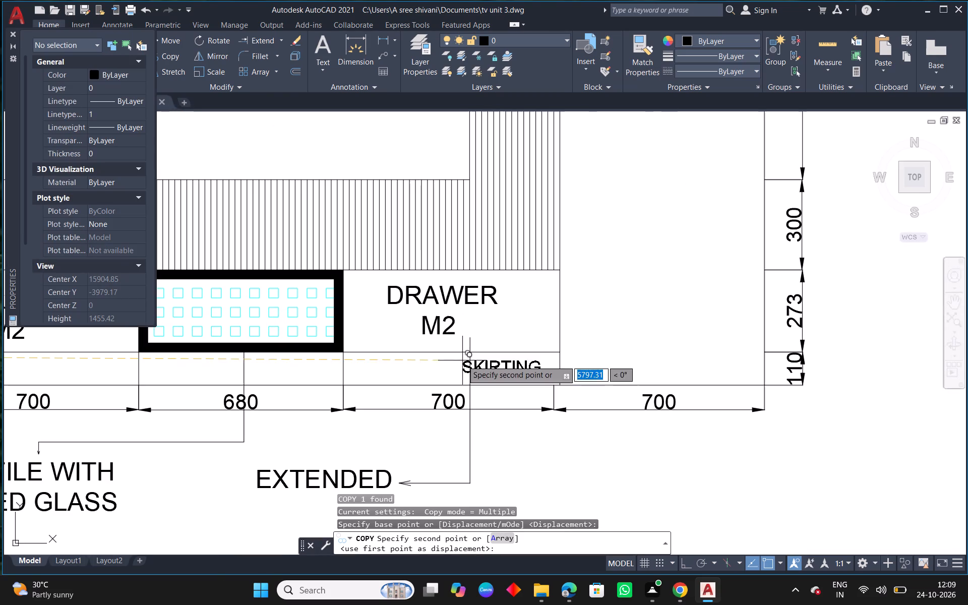
scroll(313, 369, up, 2)
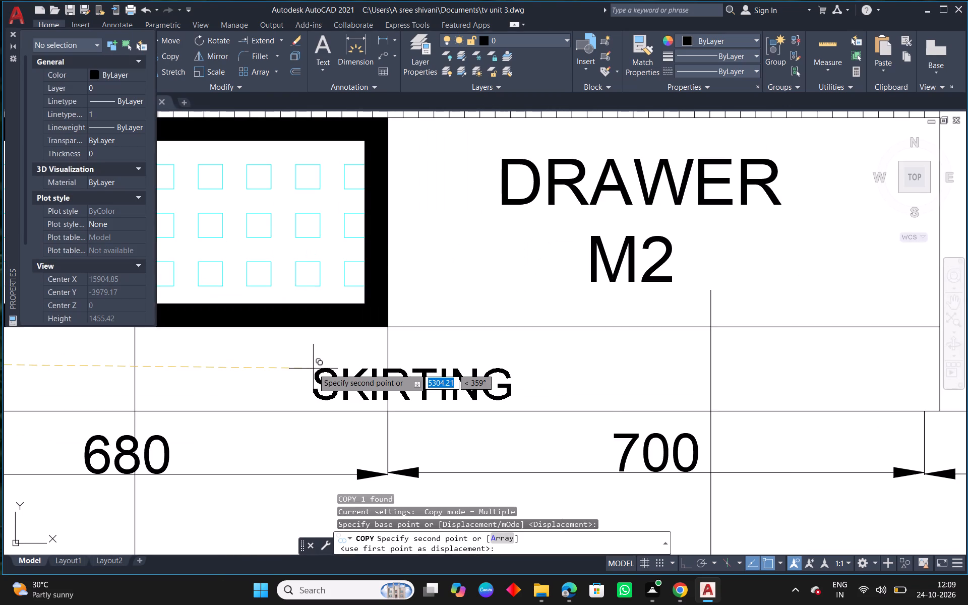
scroll(313, 369, up, 1)
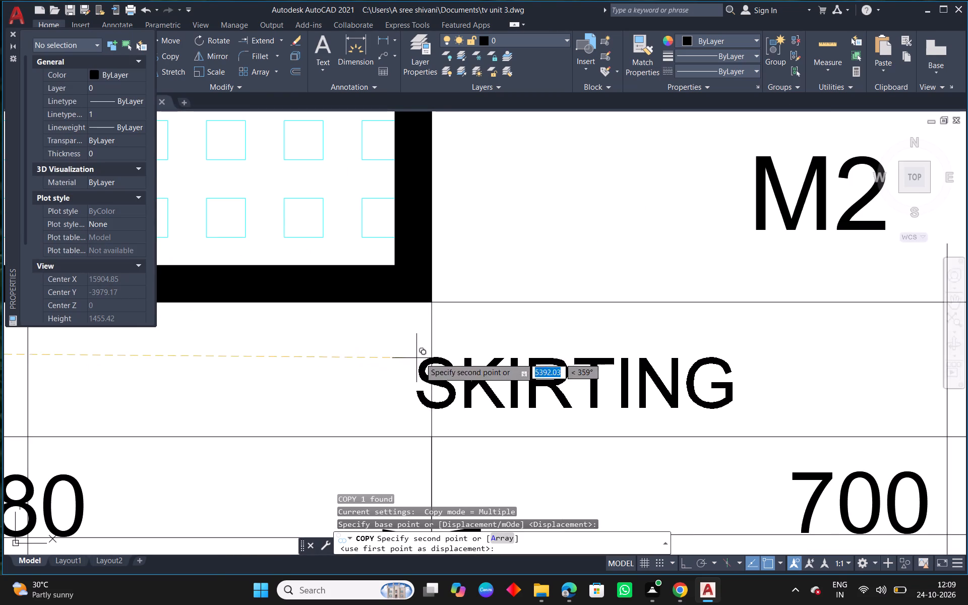
middle_drag(511, 351, 347, 348)
scroll(347, 348, down, 1)
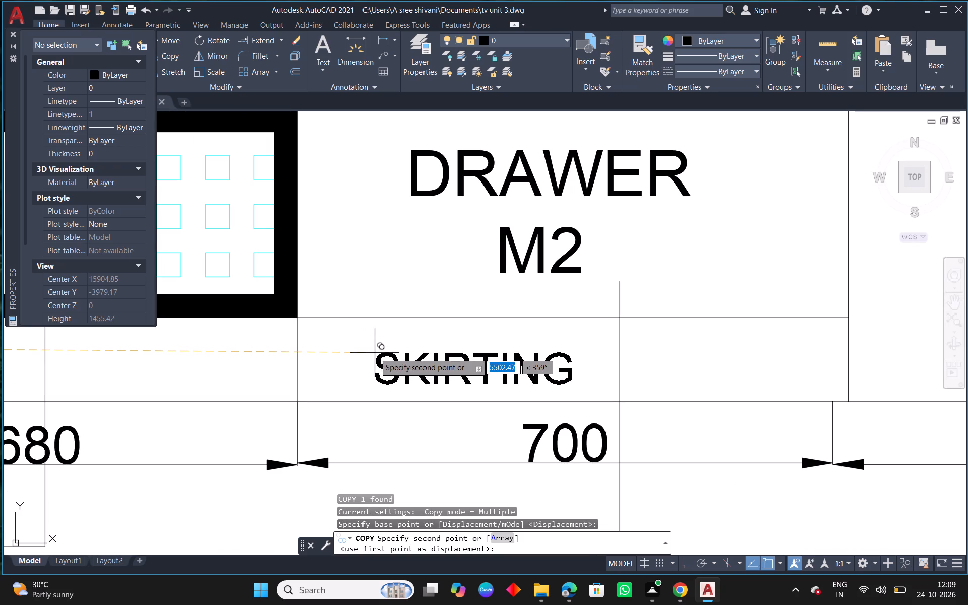
click(371, 353)
right_click(371, 353)
click(433, 366)
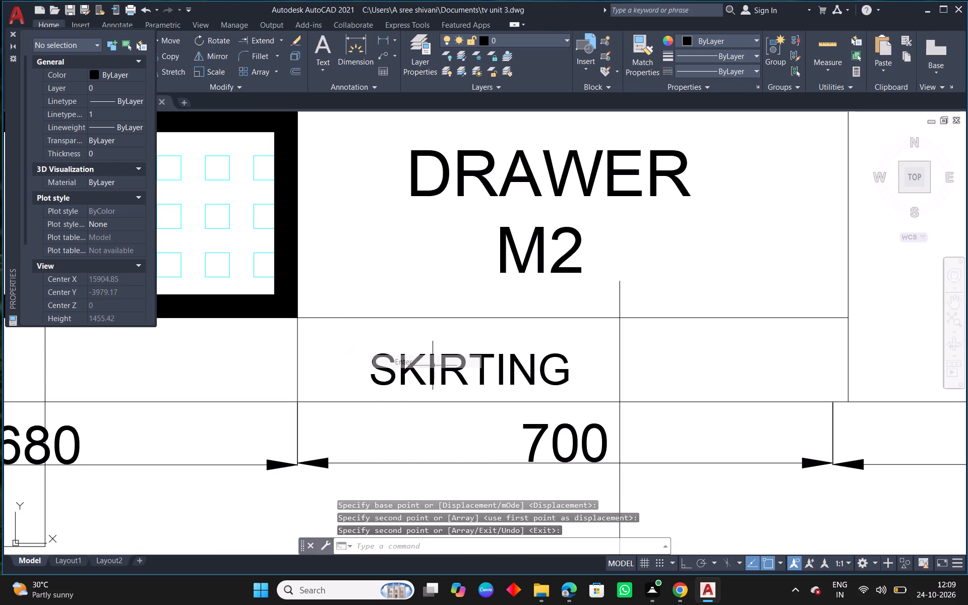
Shorten the vertical line at the right edge of the inner view's glass drawer to end at the skirting's top line.
scroll(275, 378, down, 3)
scroll(281, 373, up, 1)
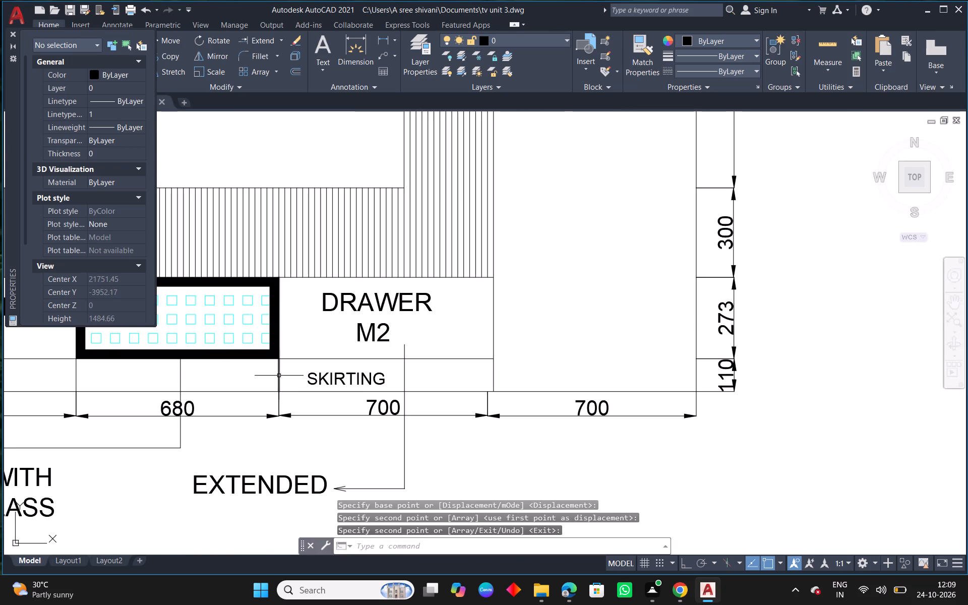
click(279, 376)
drag(279, 393, 280, 382)
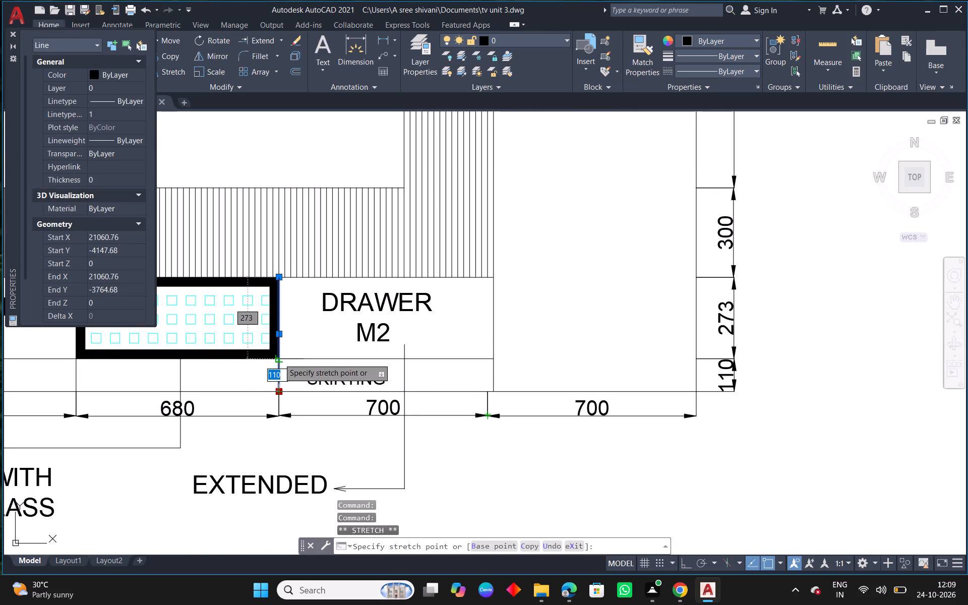
click(279, 358)
key(Escape)
key(Escape)
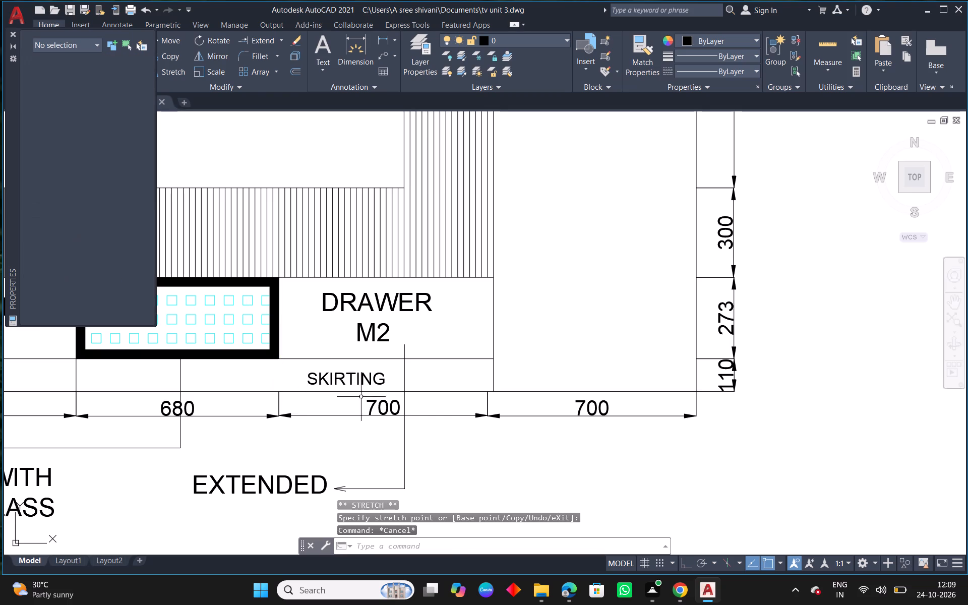
Move the inner view's SKIRTING label left so it sits beneath the glass drawer's right corner.
scroll(312, 376, up, 1)
click(314, 371)
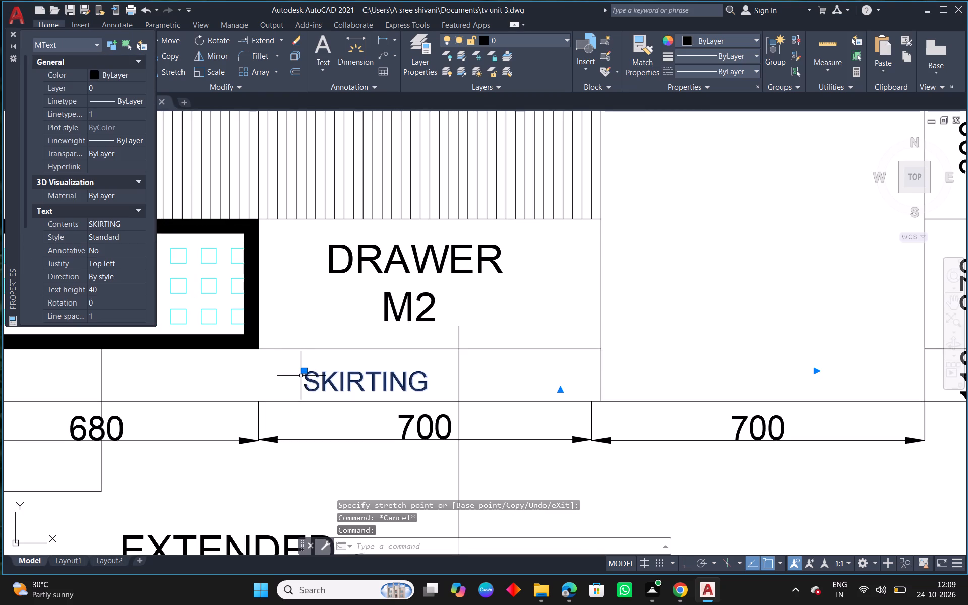
click(305, 371)
click(174, 369)
scroll(323, 417, down, 1)
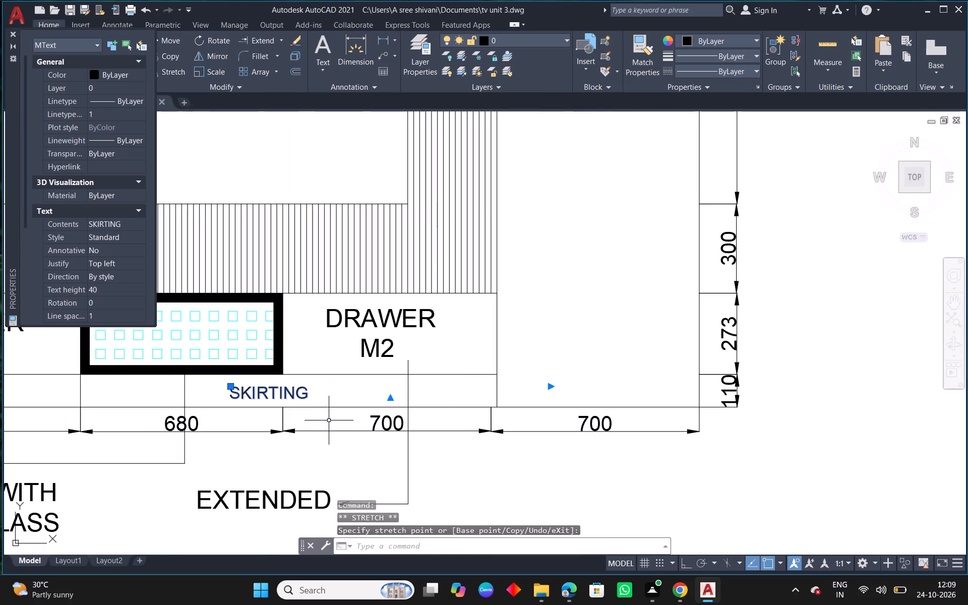
middle_drag(413, 455, 515, 464)
key(Escape)
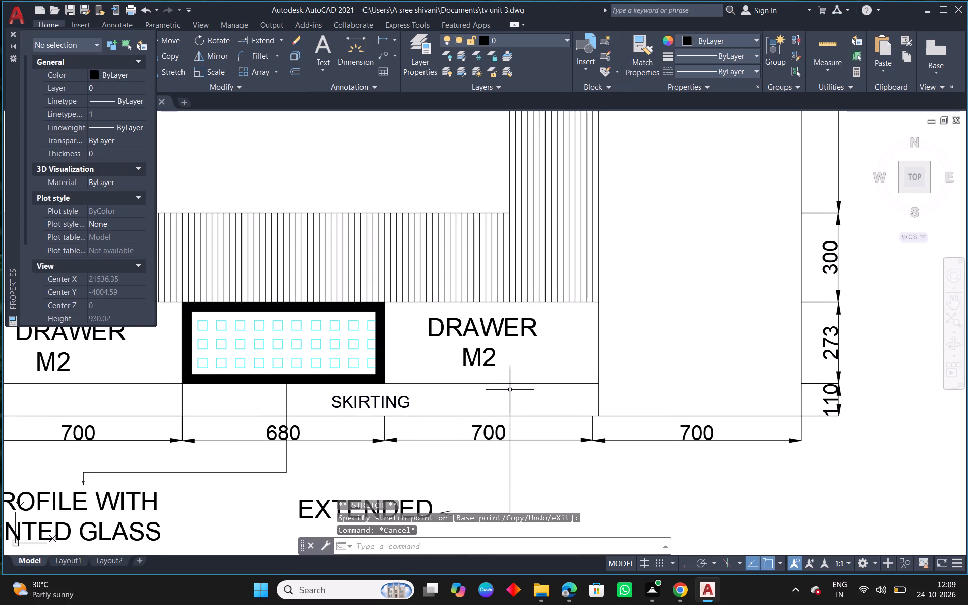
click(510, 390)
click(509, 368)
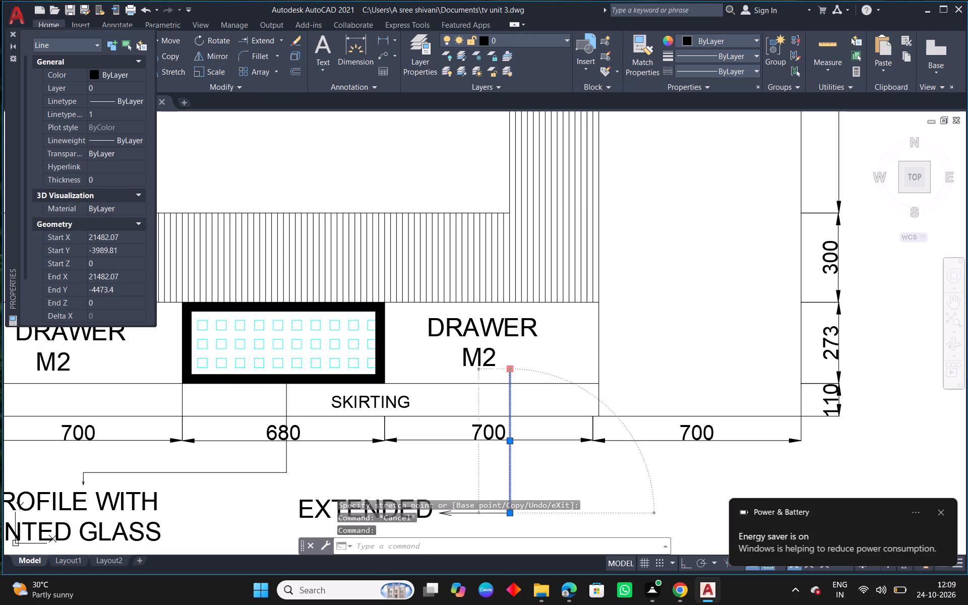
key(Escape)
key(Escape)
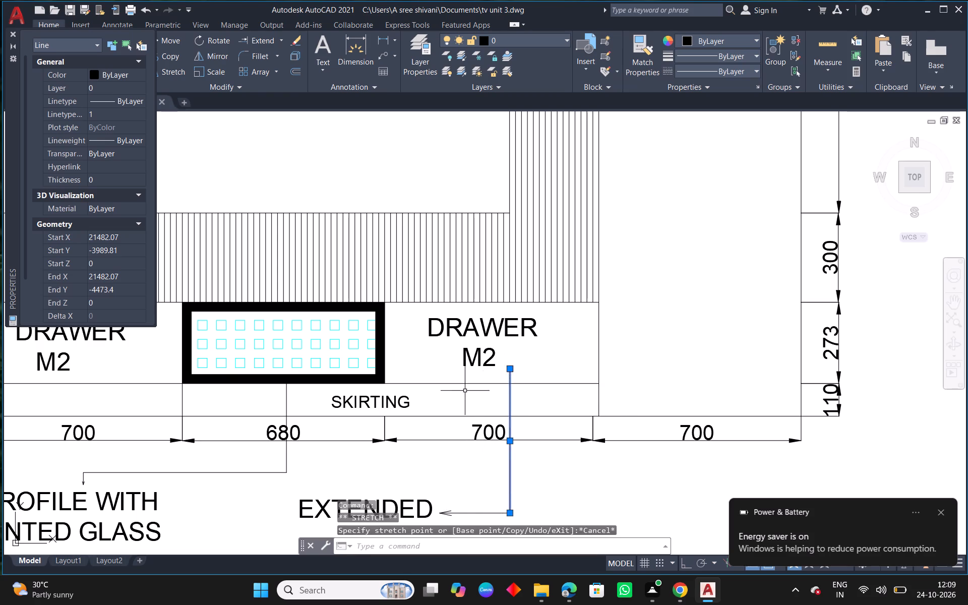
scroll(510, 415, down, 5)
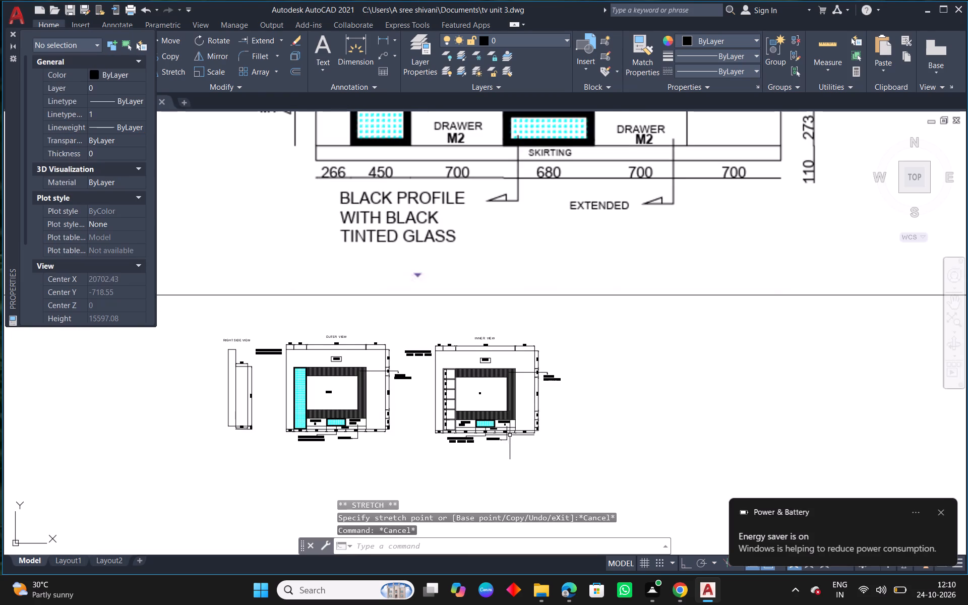
Save the tv unit 3 drawing.
middle_drag(634, 431, 596, 430)
drag(539, 307, 539, 314)
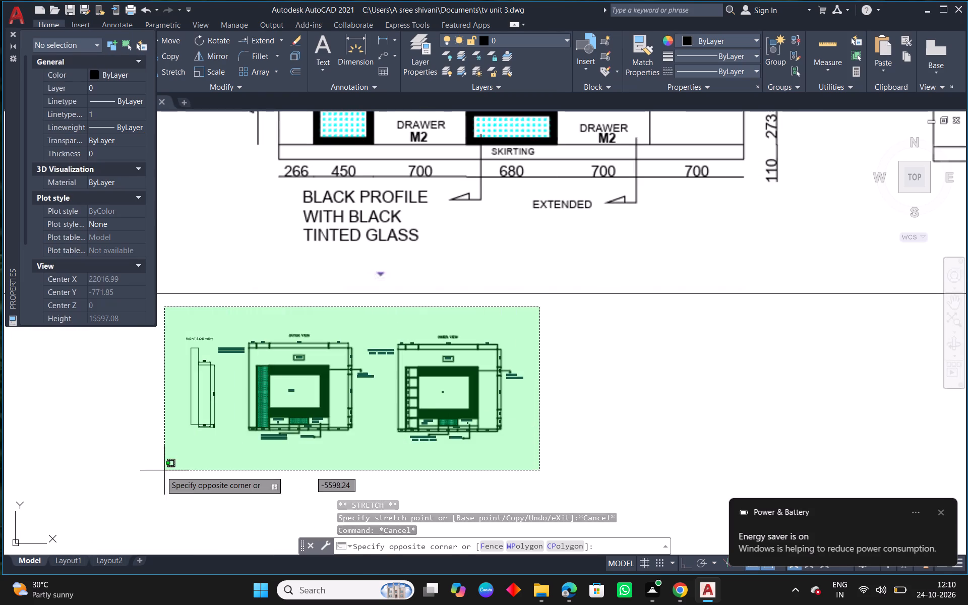
click(161, 471)
key(ctrl+s)
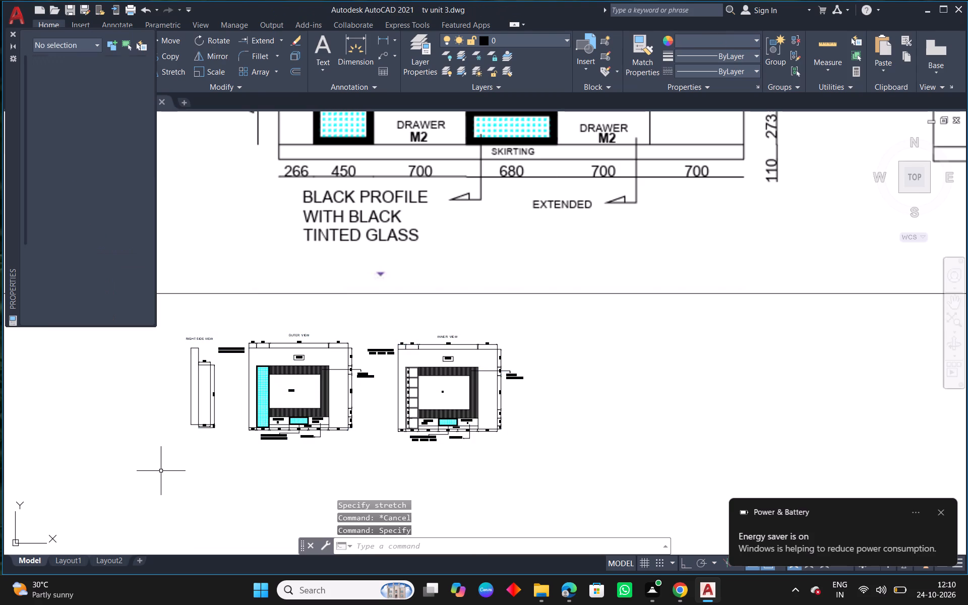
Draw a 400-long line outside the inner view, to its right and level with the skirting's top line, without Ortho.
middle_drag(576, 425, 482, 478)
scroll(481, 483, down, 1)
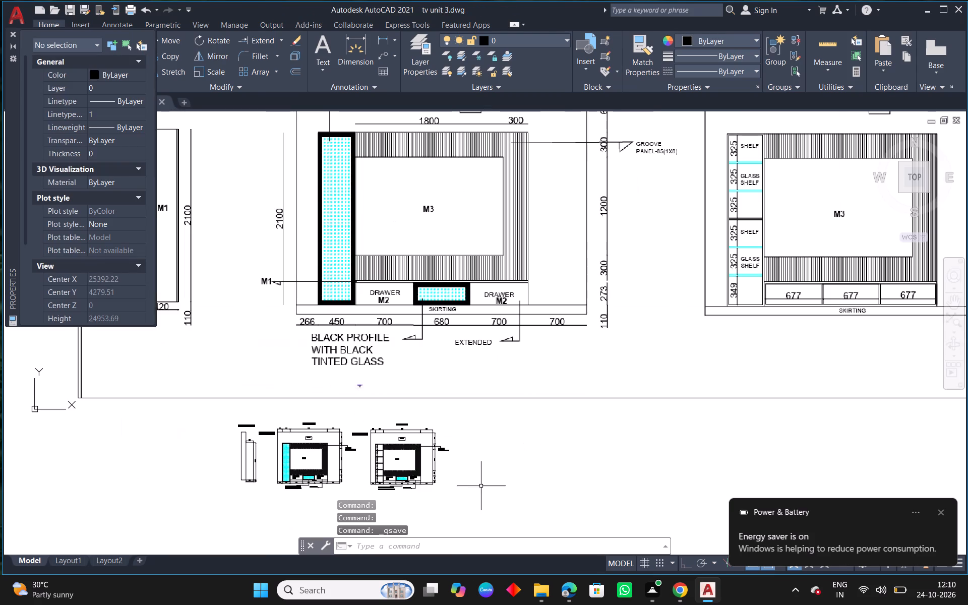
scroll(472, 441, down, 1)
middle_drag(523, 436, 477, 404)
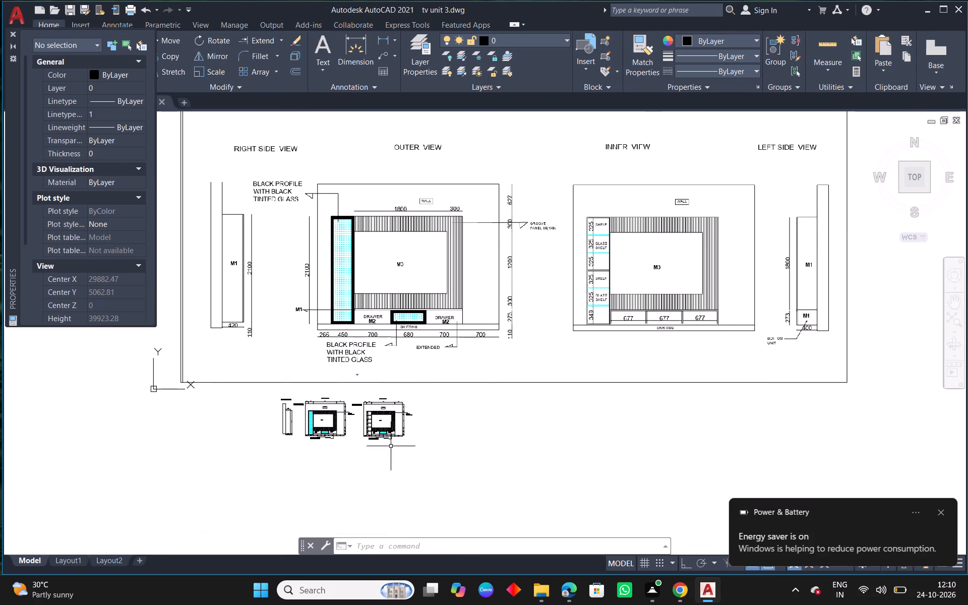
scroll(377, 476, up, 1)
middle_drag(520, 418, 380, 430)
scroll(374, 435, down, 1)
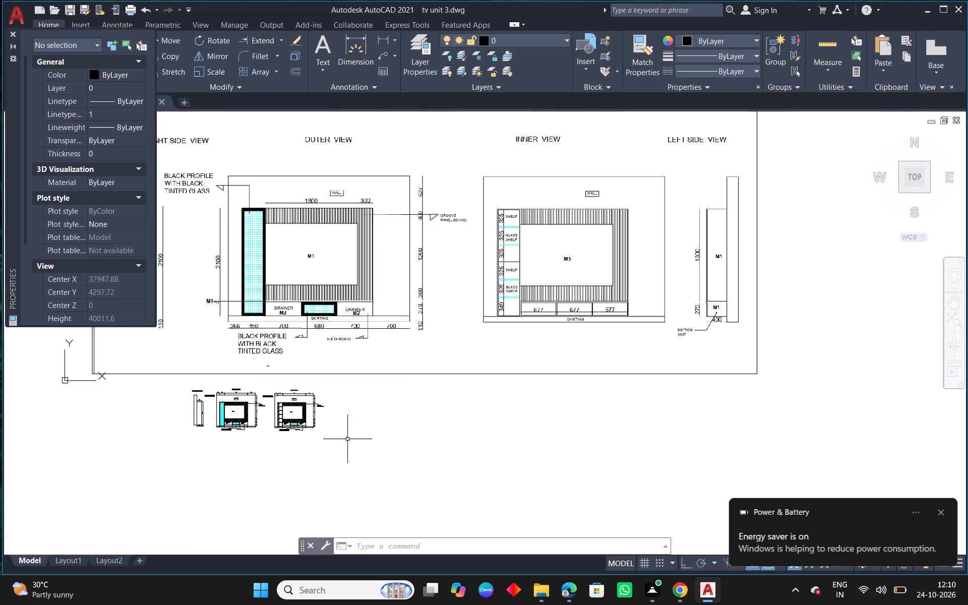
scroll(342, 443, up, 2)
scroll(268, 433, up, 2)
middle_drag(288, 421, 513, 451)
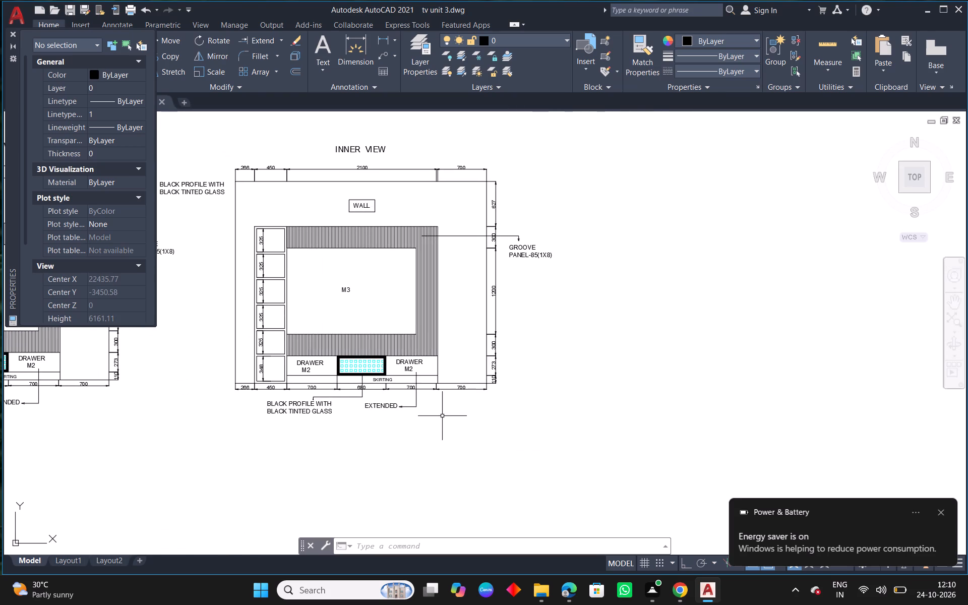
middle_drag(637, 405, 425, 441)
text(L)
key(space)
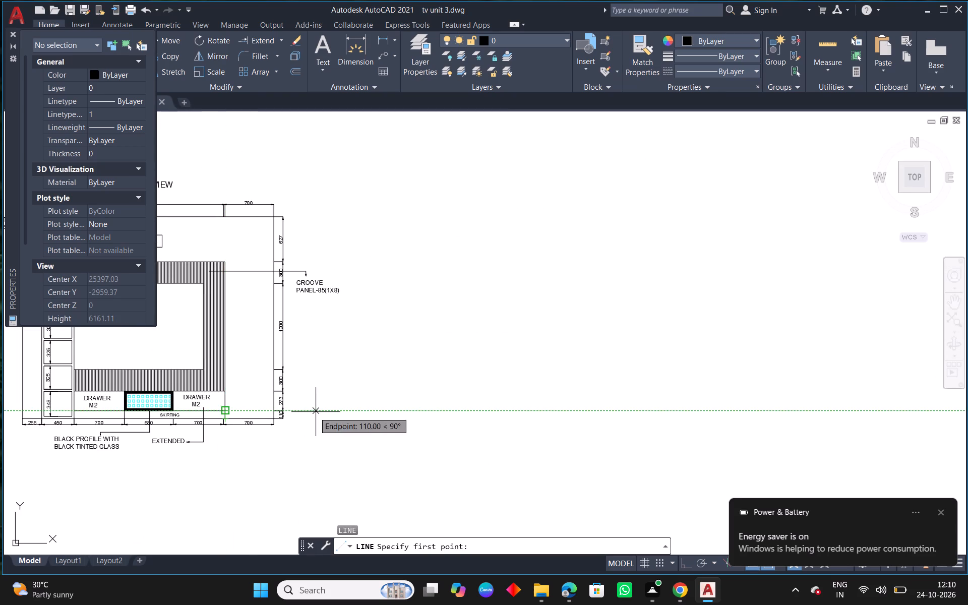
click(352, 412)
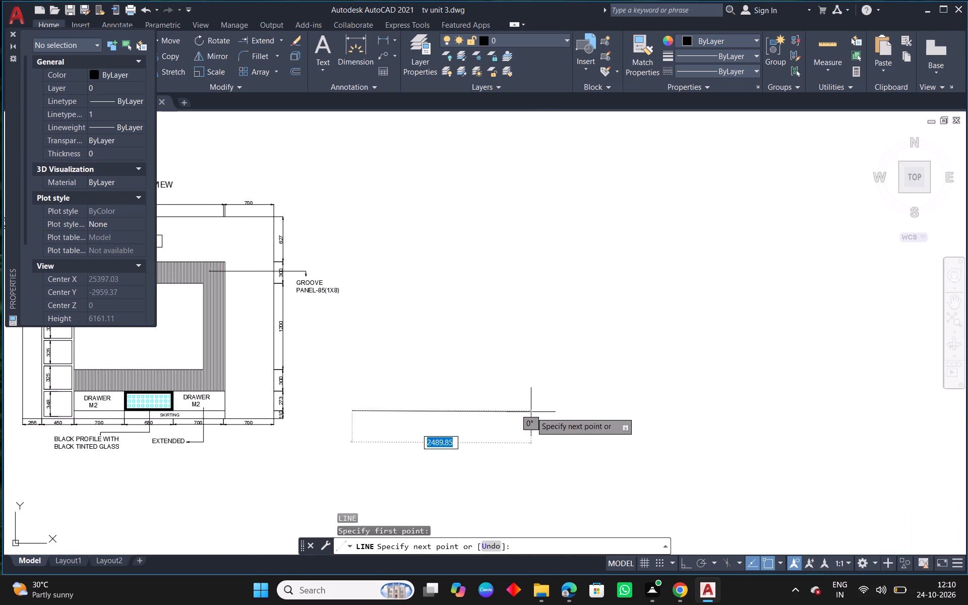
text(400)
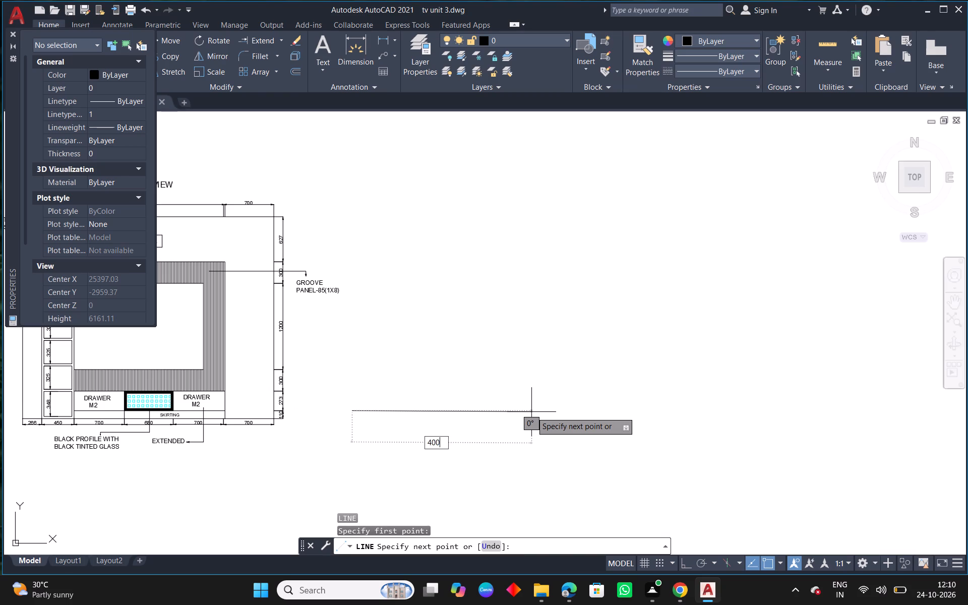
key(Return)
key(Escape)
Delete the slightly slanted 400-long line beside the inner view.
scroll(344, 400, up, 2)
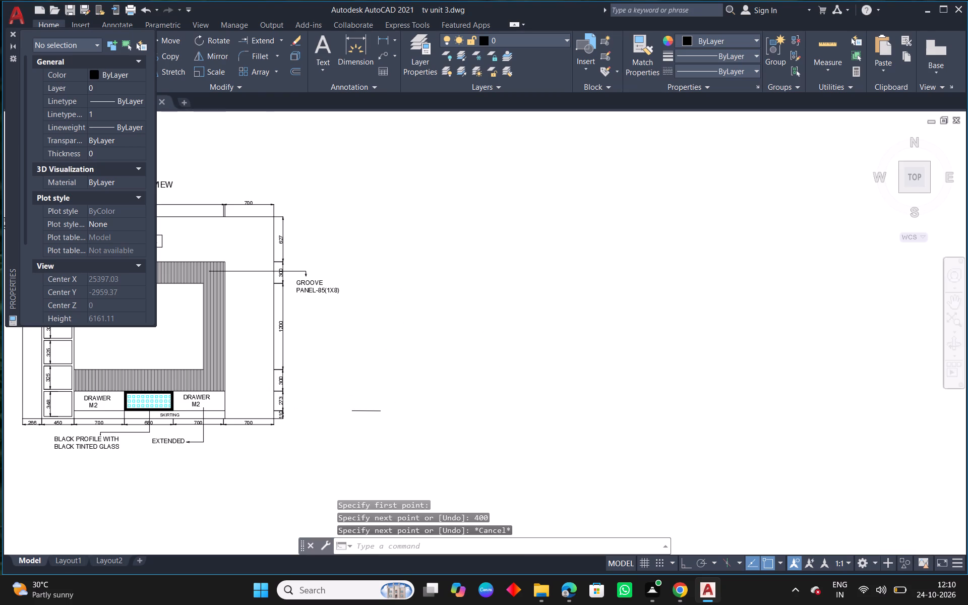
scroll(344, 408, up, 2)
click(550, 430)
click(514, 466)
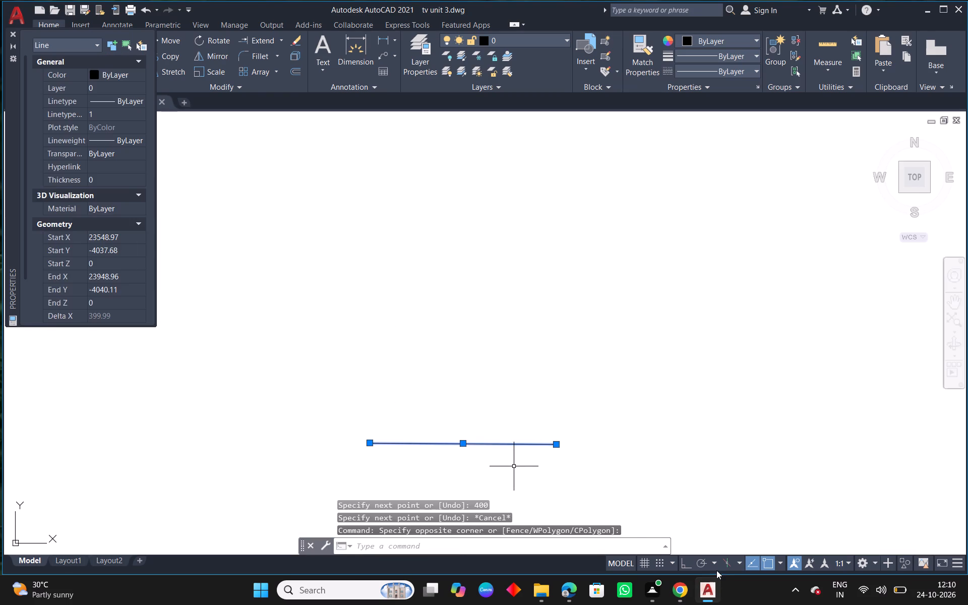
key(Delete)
Turn on Ortho and draw a 400-long horizontal line right of the inner view, level with the skirting's top line.
click(686, 564)
text(L)
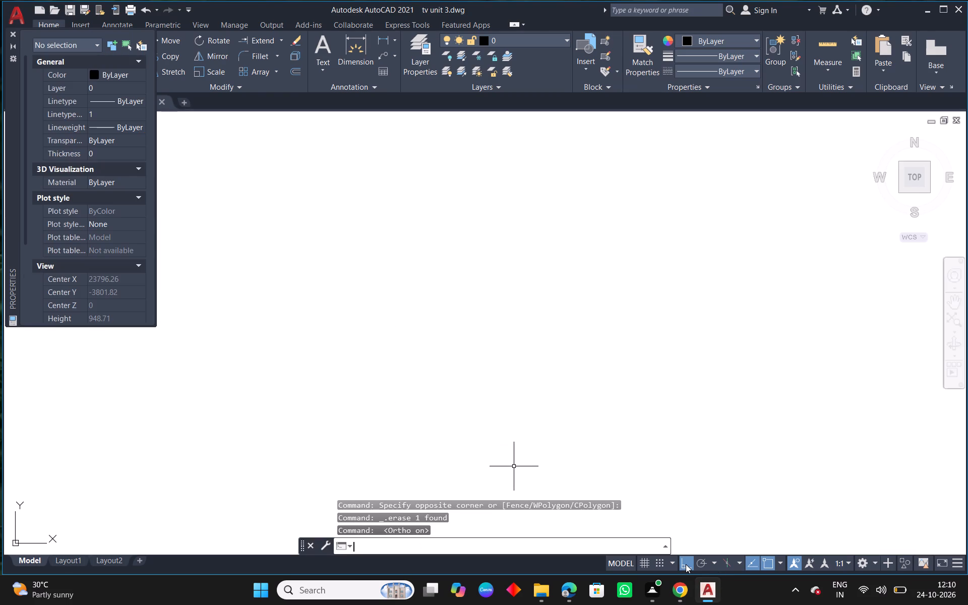
key(space)
scroll(600, 540, down, 2)
middle_drag(496, 522, 780, 484)
scroll(771, 479, down, 1)
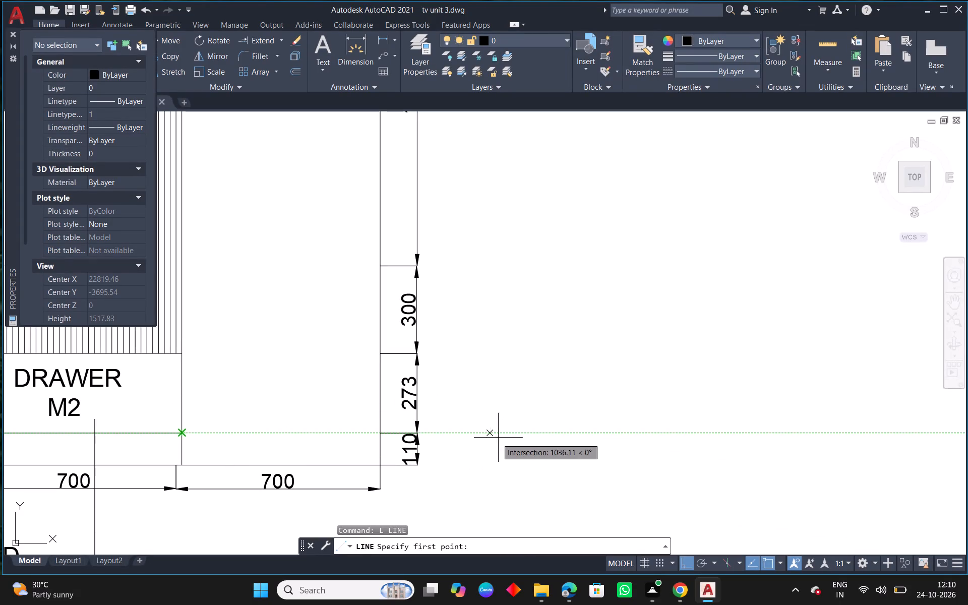
click(595, 435)
text(400)
key(Return)
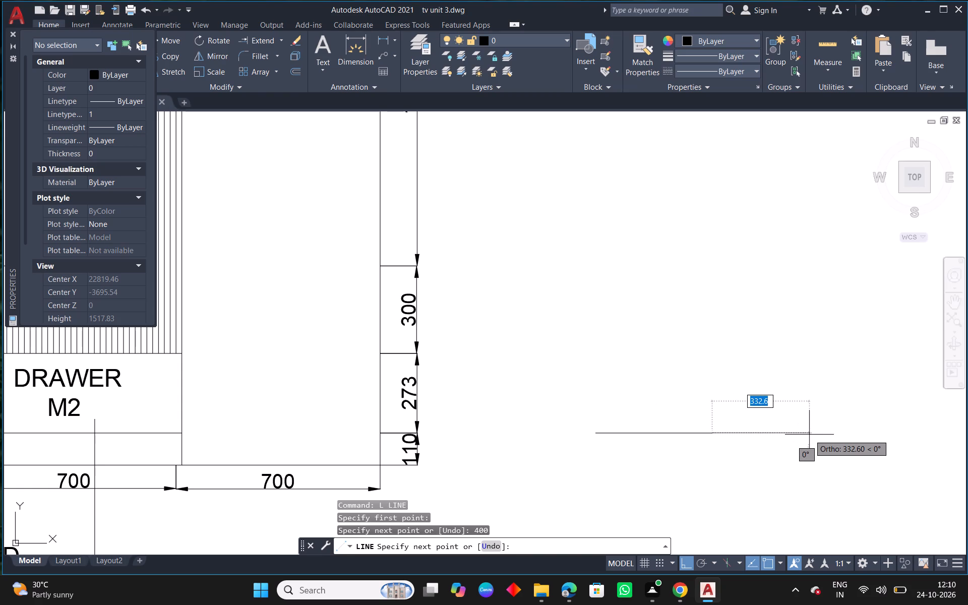
key(space)
Draw a 273-high vertical line upward from the left end of the 400-long base line.
scroll(573, 414, down, 2)
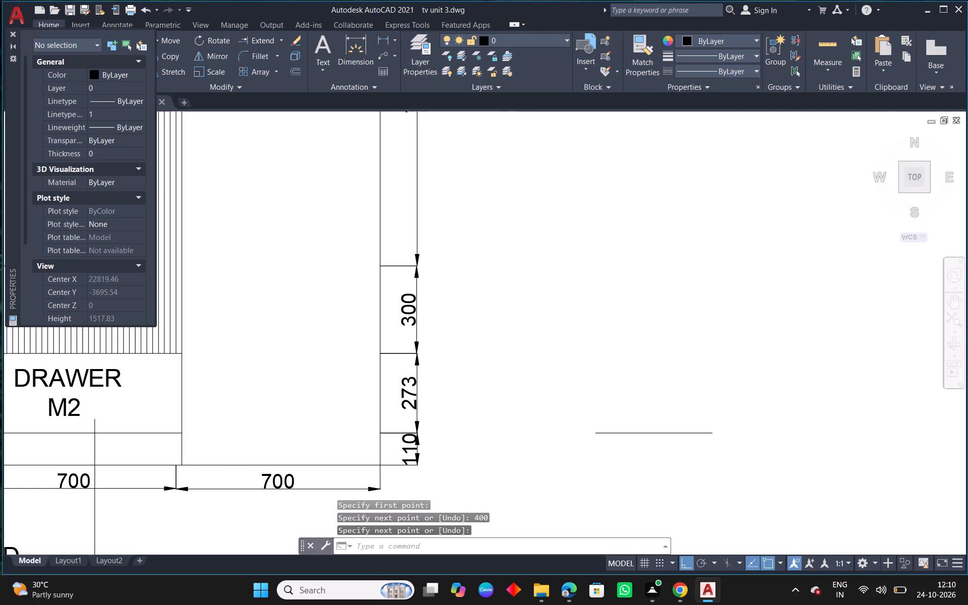
scroll(583, 426, down, 4)
middle_drag(753, 406, 547, 457)
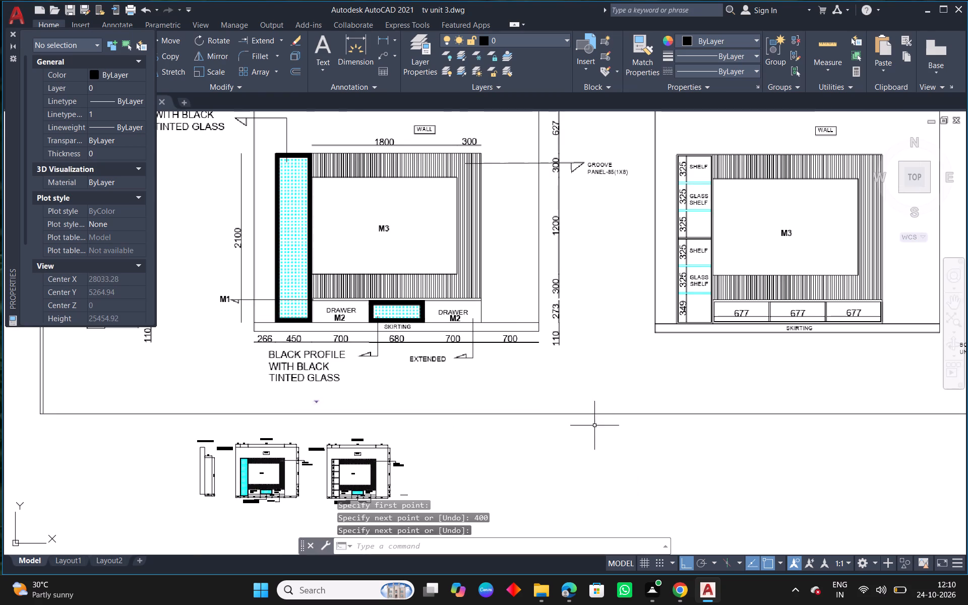
middle_drag(586, 396, 359, 412)
scroll(359, 412, down, 1)
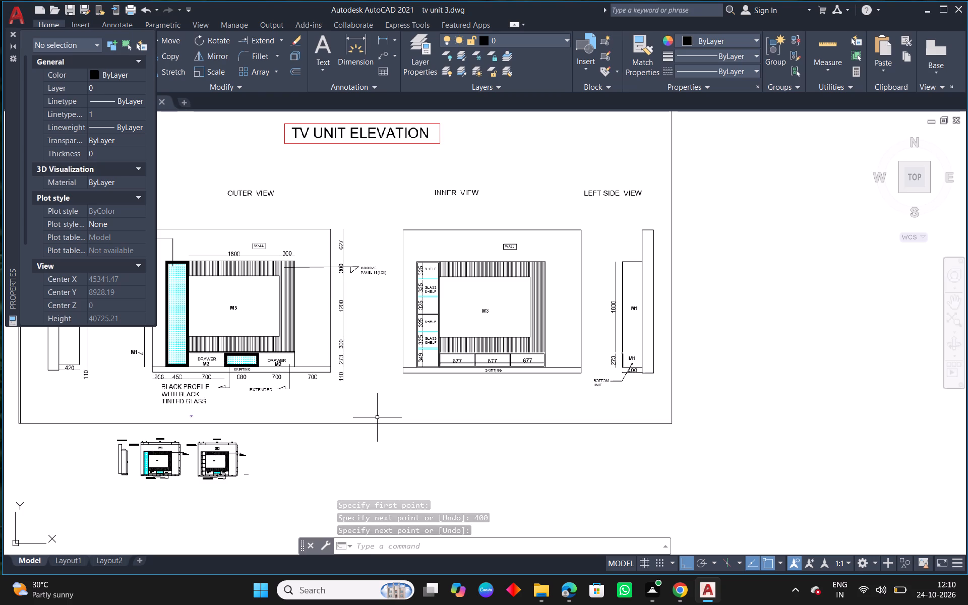
middle_drag(387, 423, 510, 381)
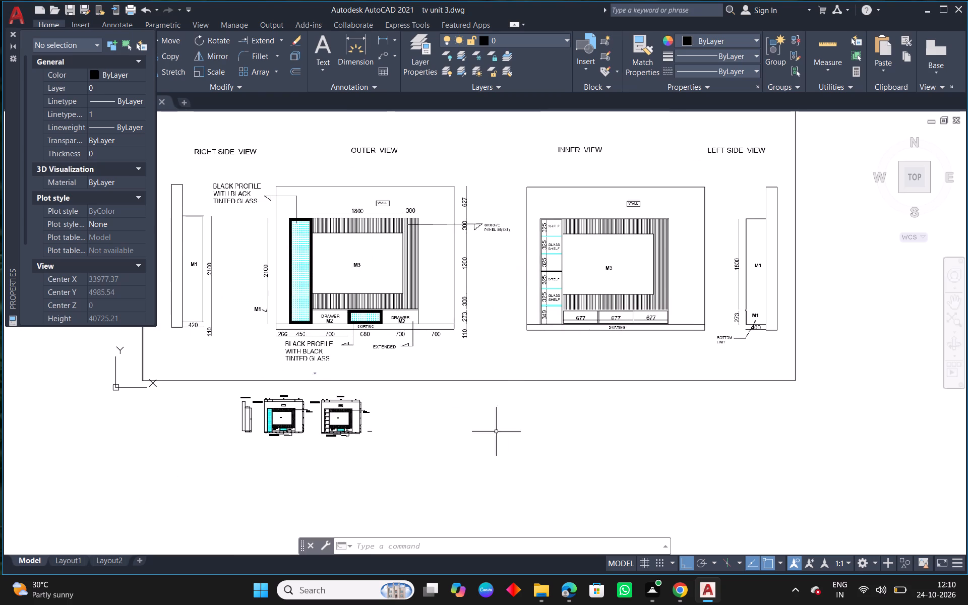
scroll(377, 451, up, 2)
scroll(349, 390, up, 3)
middle_drag(430, 425, 503, 437)
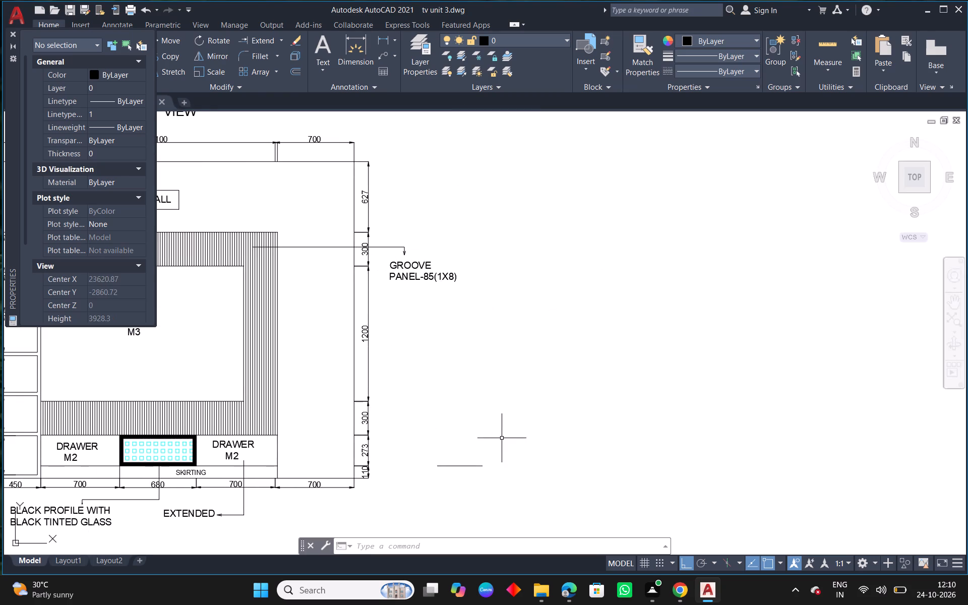
text(L)
key(space)
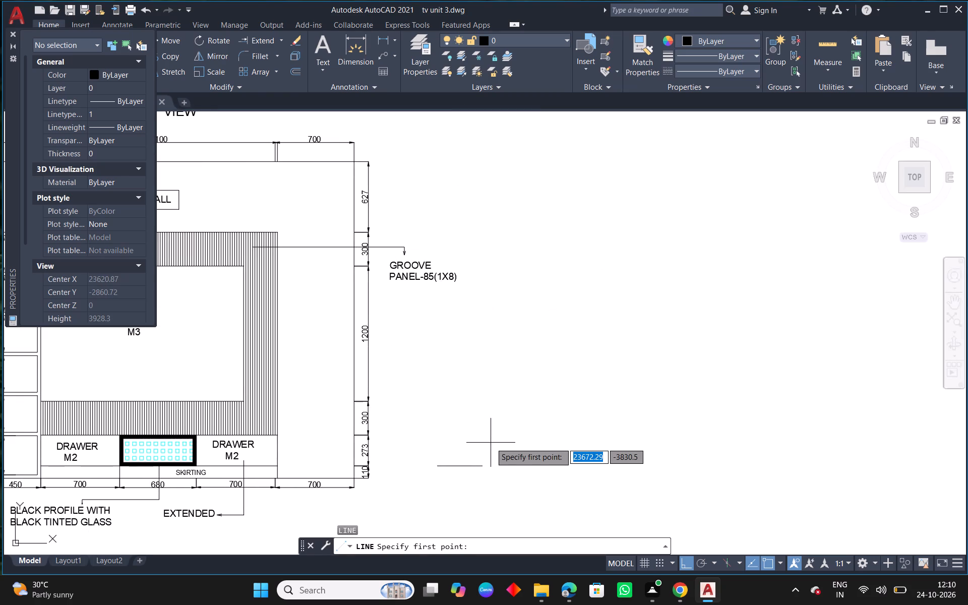
click(436, 467)
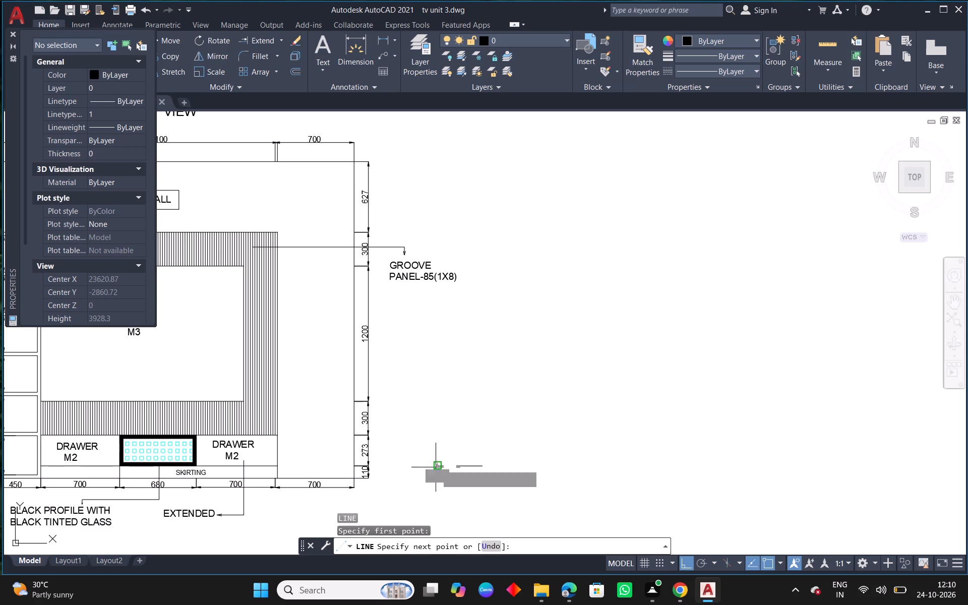
key(2)
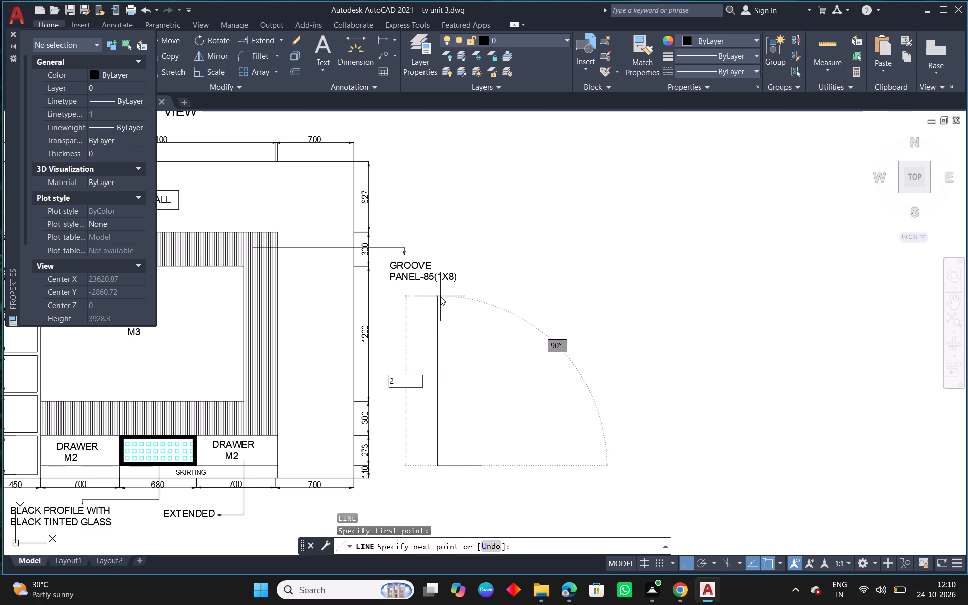
text(73)
key(Return)
key(Return)
key(Escape)
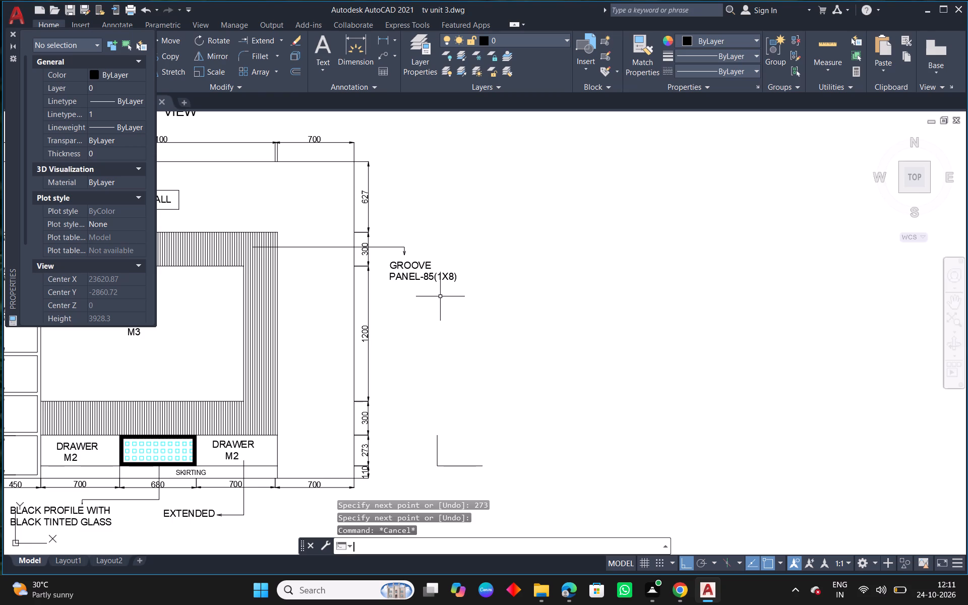
key(Escape)
Complete the bottom unit's side-view rectangle with a 400-long top line and a right side down to the base line.
scroll(520, 346, down, 1)
middle_drag(539, 359, 481, 314)
scroll(472, 325, down, 2)
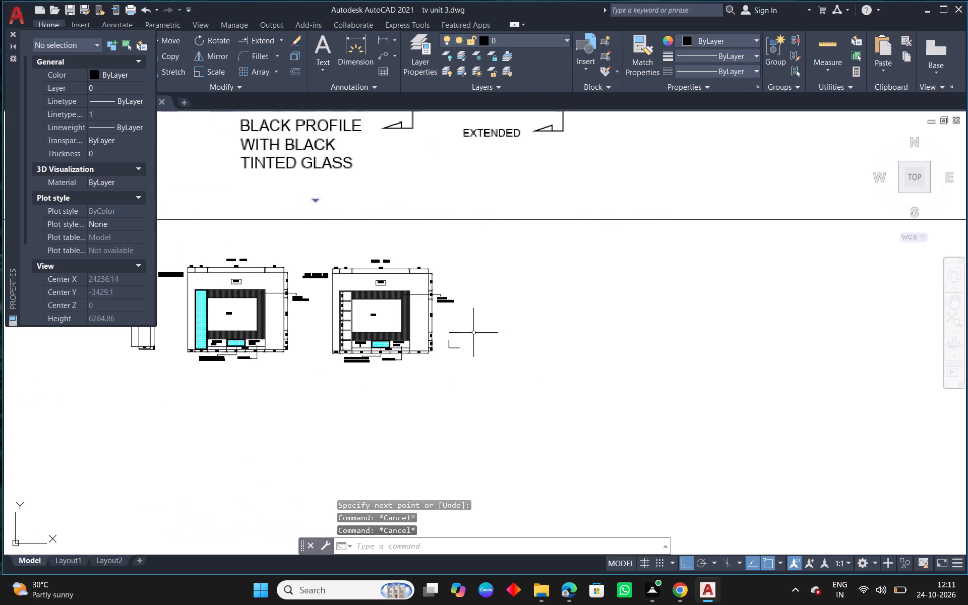
middle_drag(534, 268, 477, 439)
scroll(477, 439, down, 1)
middle_drag(548, 382, 231, 294)
scroll(234, 304, down, 1)
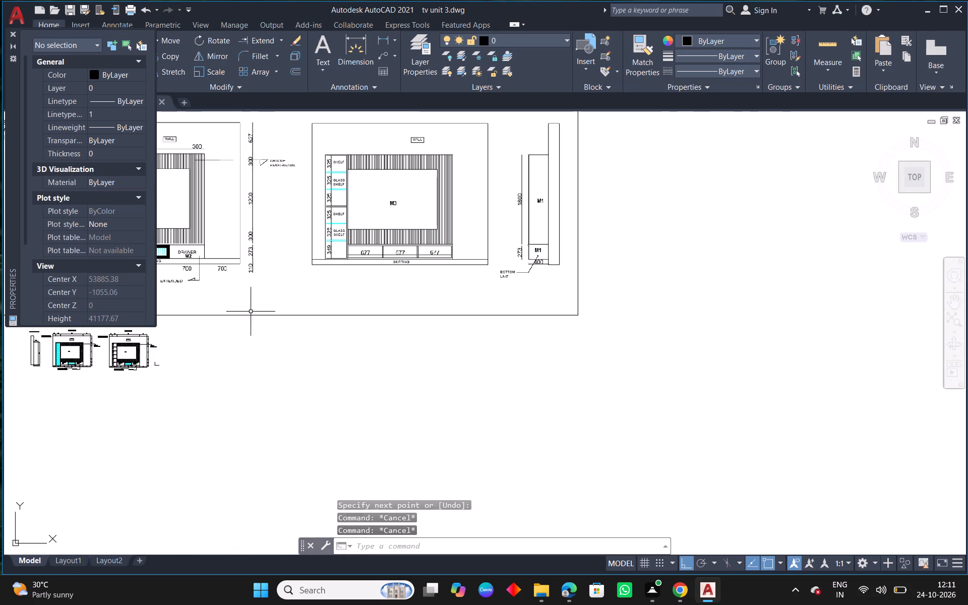
scroll(549, 201, up, 1)
scroll(483, 236, down, 1)
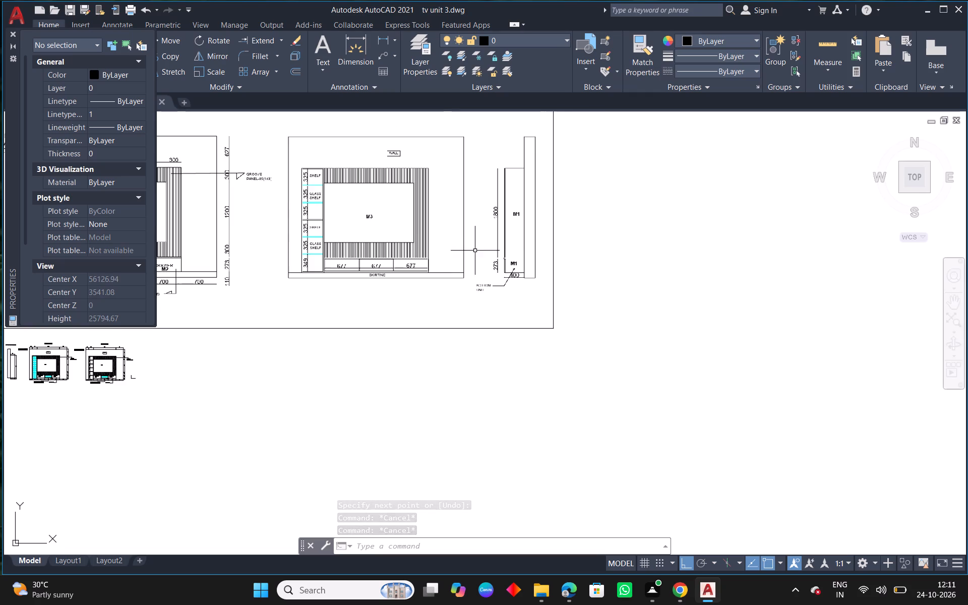
middle_drag(370, 380, 594, 209)
scroll(360, 180, up, 3)
scroll(334, 292, up, 2)
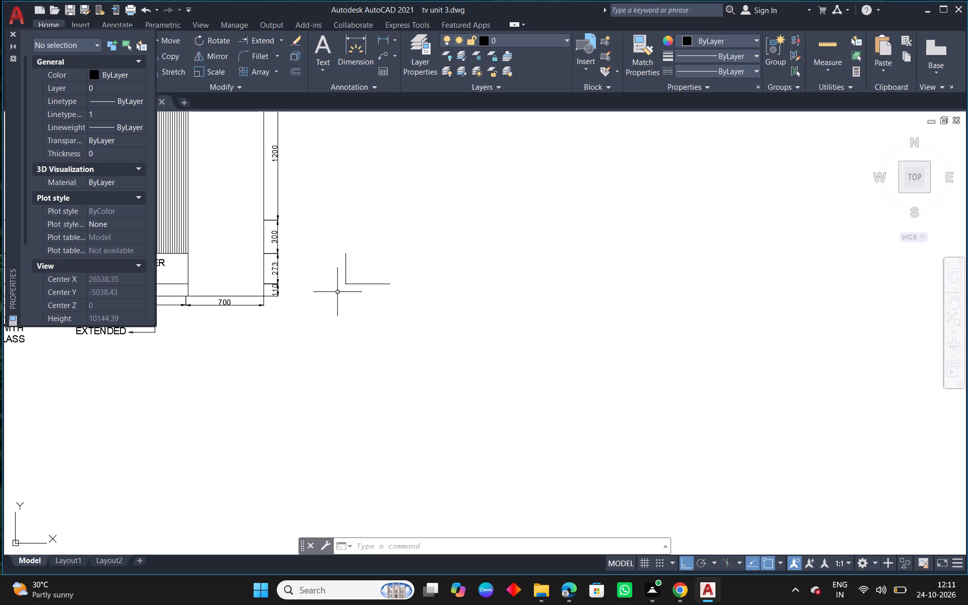
middle_drag(400, 268, 484, 336)
text(L)
key(space)
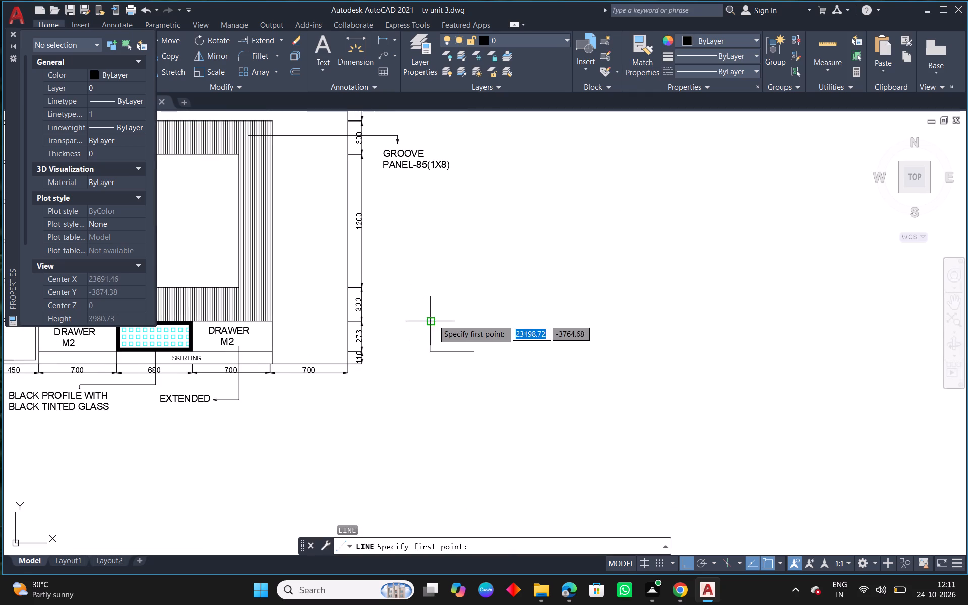
click(430, 321)
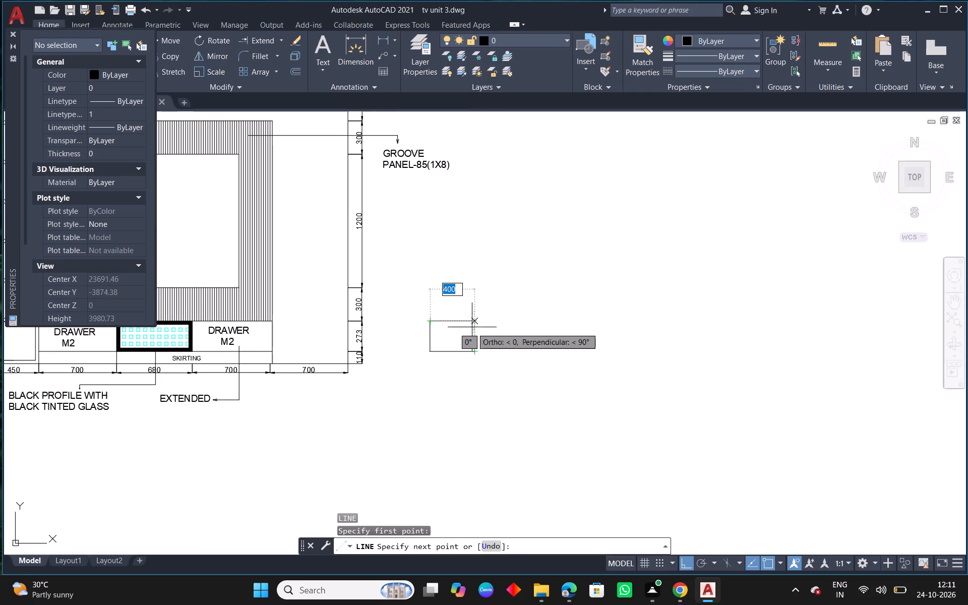
click(475, 319)
click(474, 348)
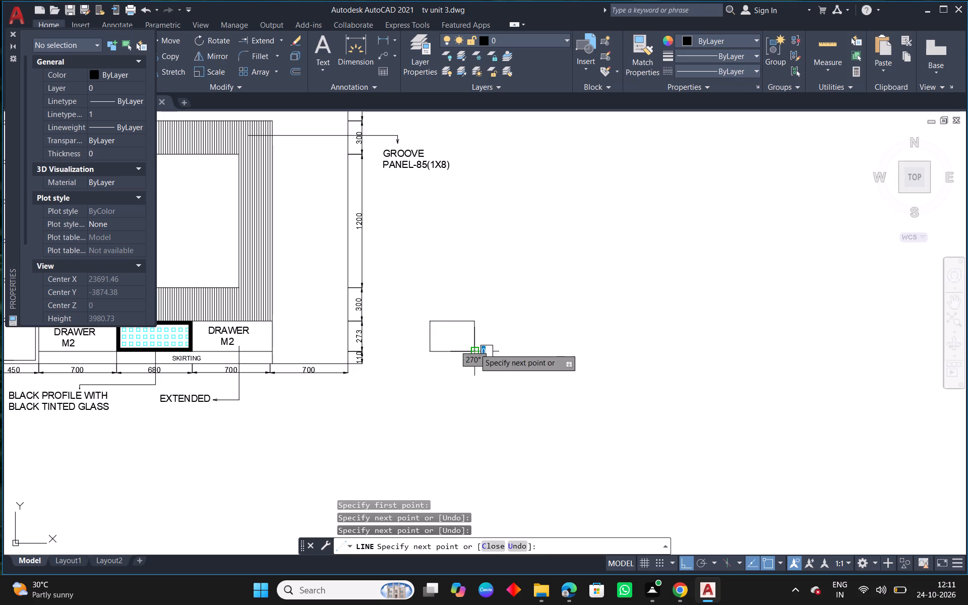
key(Escape)
Fillet the rectangle's top and left lines with radius 0 to form a sharp corner.
text(F)
key(space)
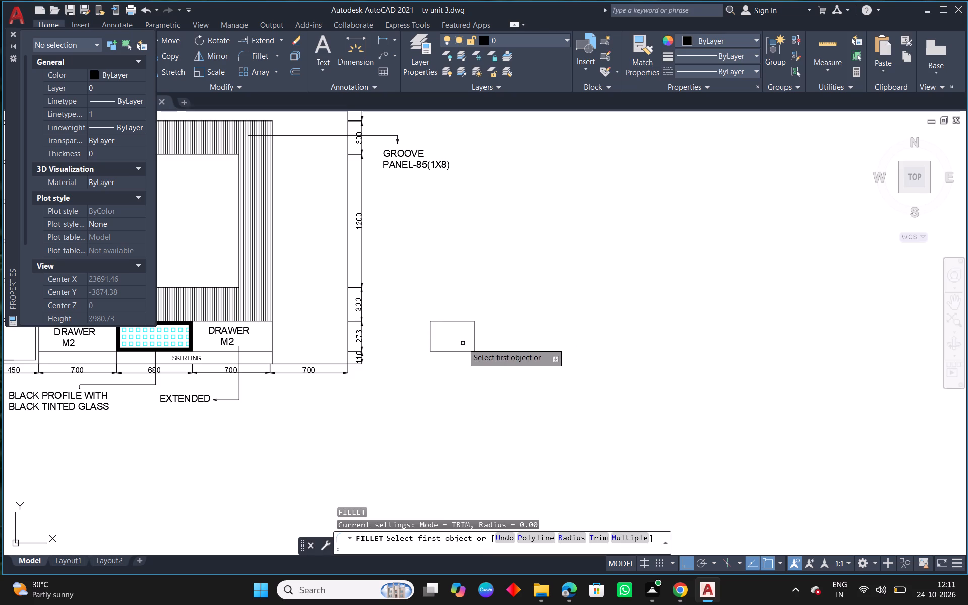
click(443, 321)
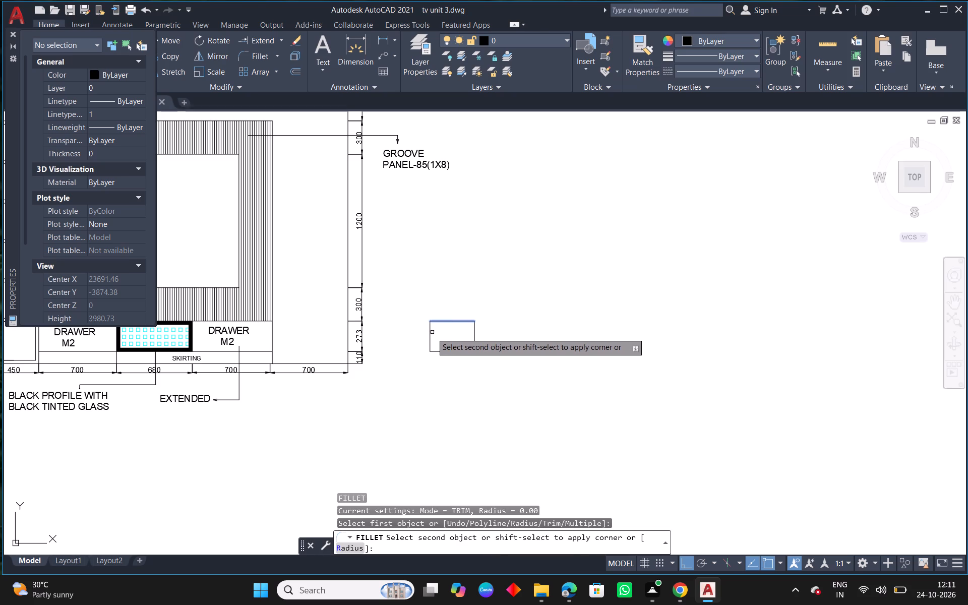
click(431, 335)
key(Escape)
Offset the bottom unit's top line 1800 upward in the left side view.
scroll(391, 357, down, 3)
middle_drag(476, 349, 373, 368)
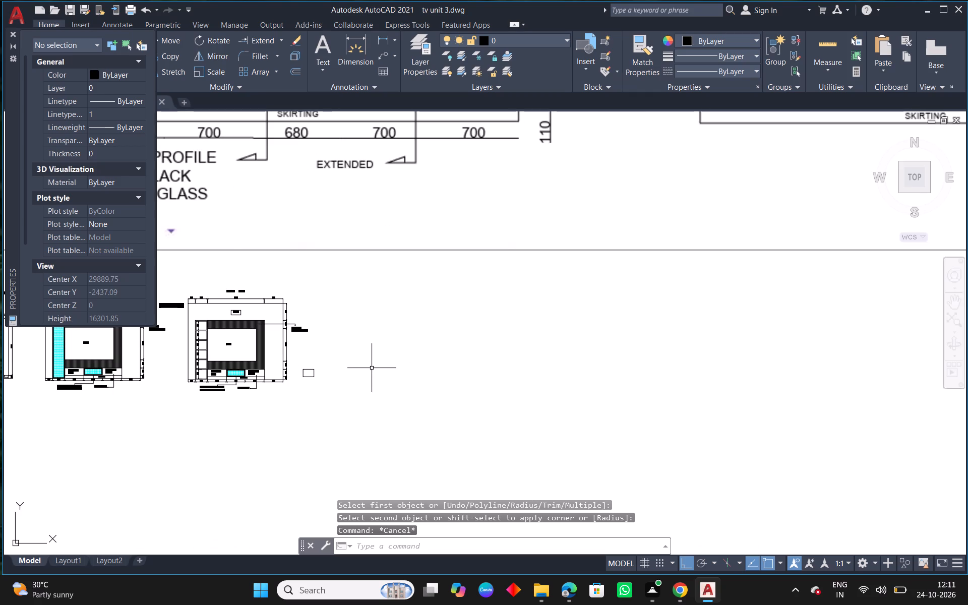
scroll(502, 331, down, 3)
middle_drag(563, 316, 406, 333)
scroll(533, 244, up, 1)
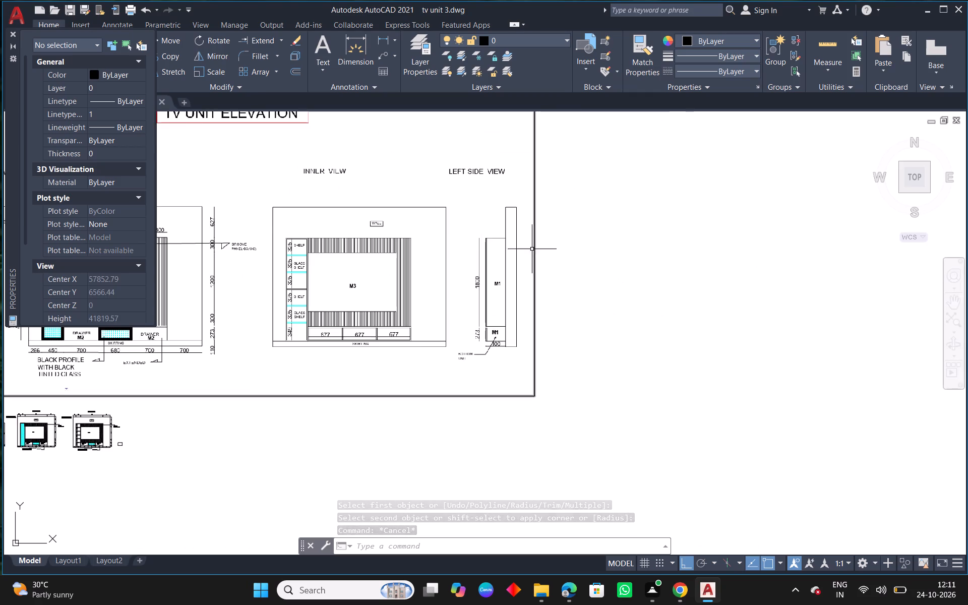
scroll(530, 255, up, 1)
scroll(530, 259, down, 3)
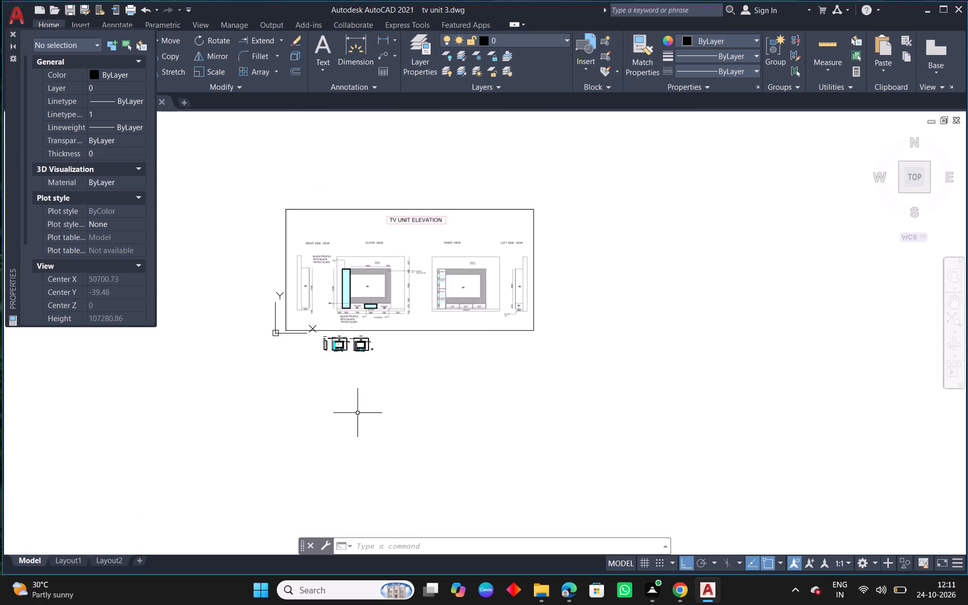
middle_drag(357, 411, 410, 377)
scroll(404, 308, up, 3)
scroll(495, 339, up, 3)
text(O 1800)
key(Return)
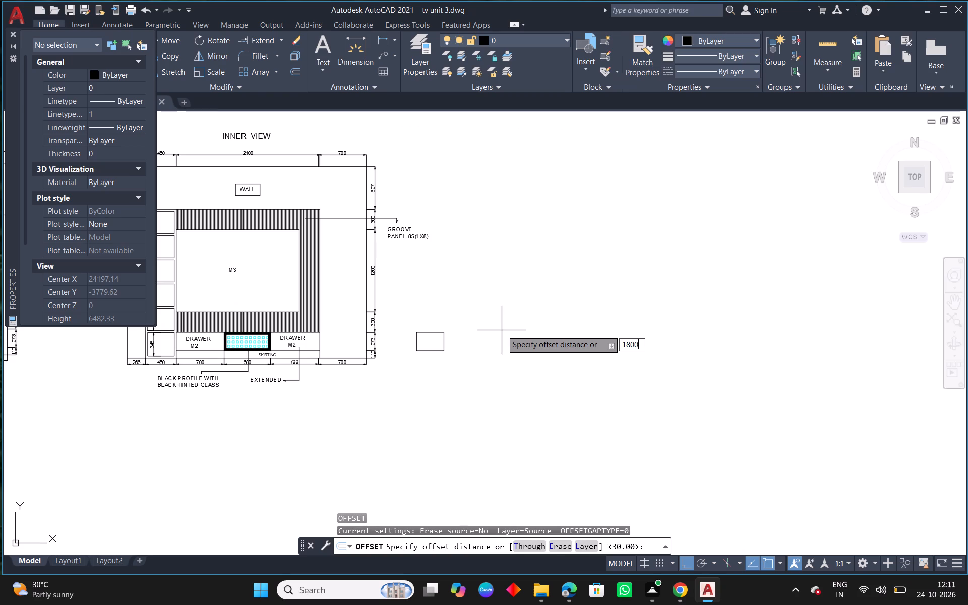
drag(431, 333, 433, 321)
click(434, 299)
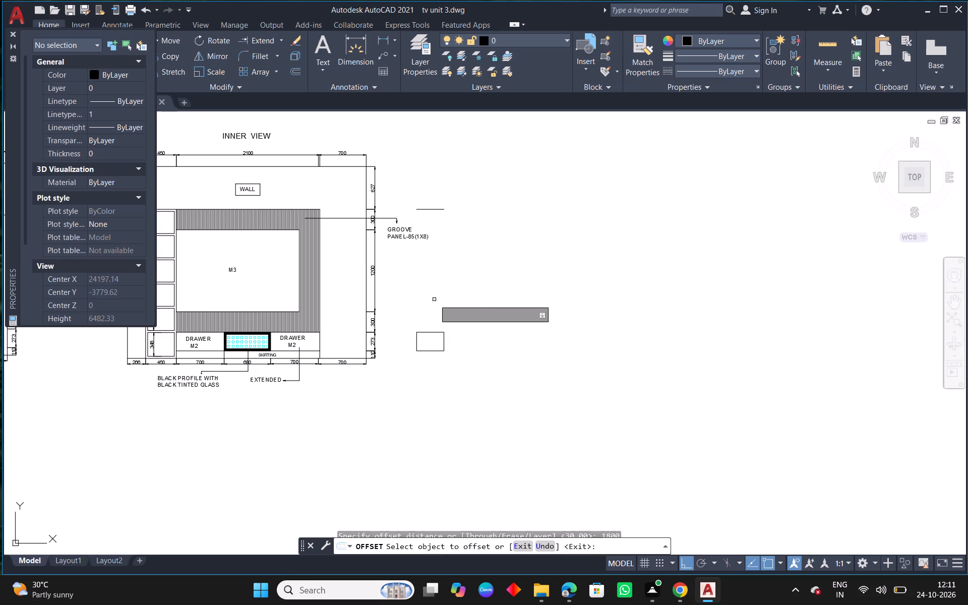
right_click(431, 291)
click(465, 297)
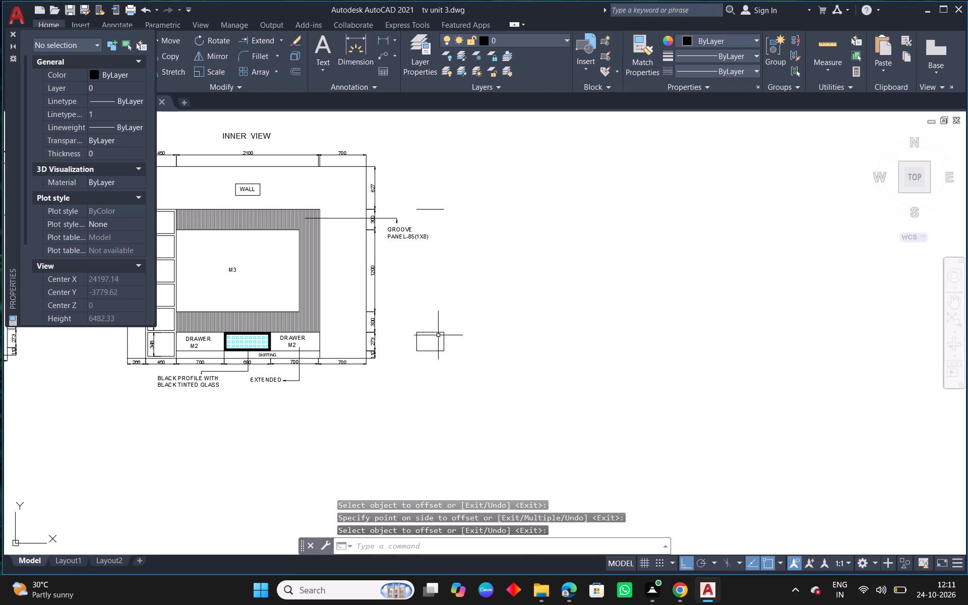
key(Escape)
Move the bottom unit's rectangle and the offset line above it horizontally, farther right from the inner view.
drag(470, 176, 461, 240)
click(437, 393)
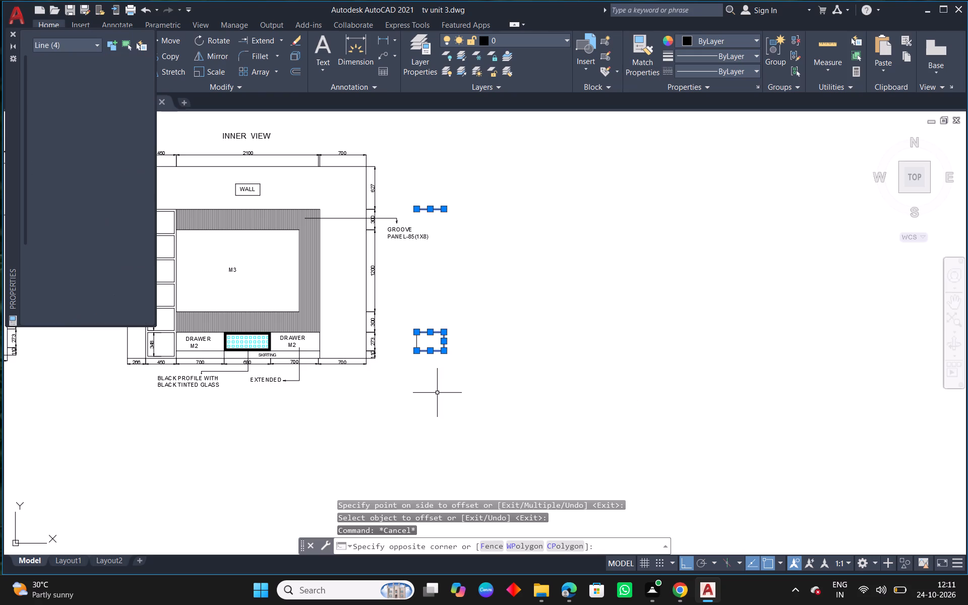
drag(485, 389, 476, 366)
click(405, 310)
text(M)
key(space)
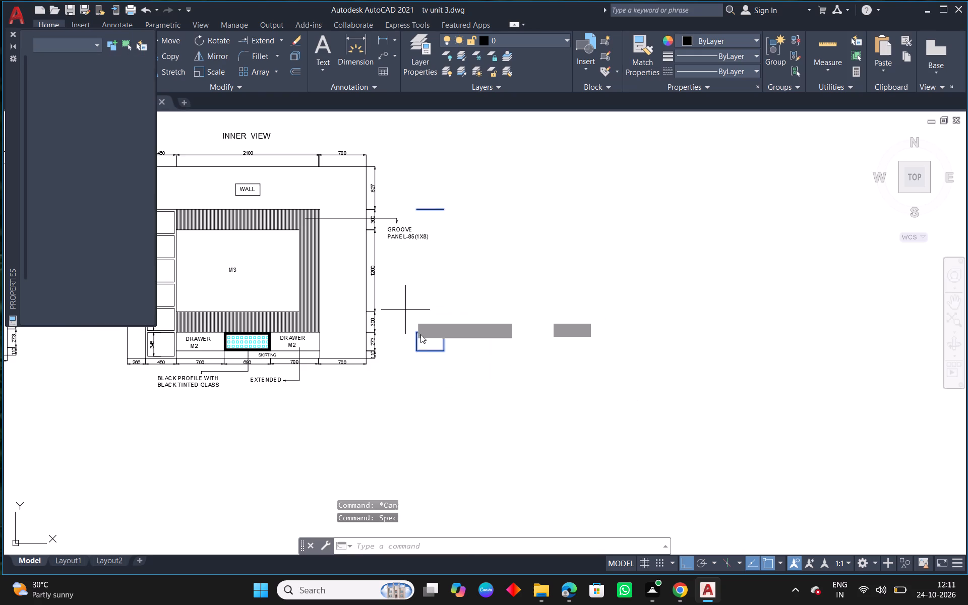
scroll(451, 352, up, 2)
click(361, 352)
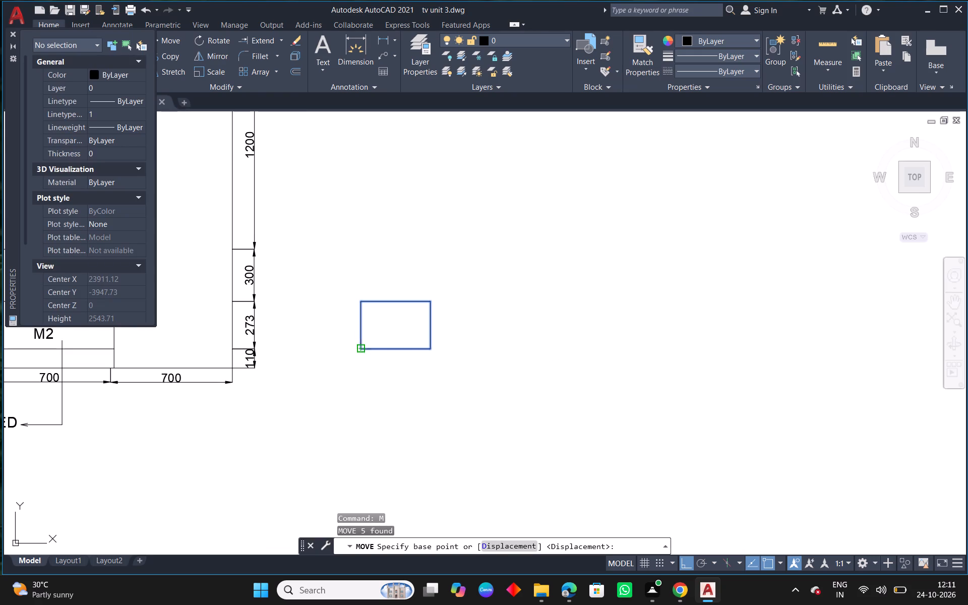
click(468, 356)
Fillet the upper line with the bottom unit's left and right sides at radius 0, closing the tall upper section.
scroll(423, 377, down, 4)
middle_drag(524, 406, 472, 400)
scroll(481, 397, down, 2)
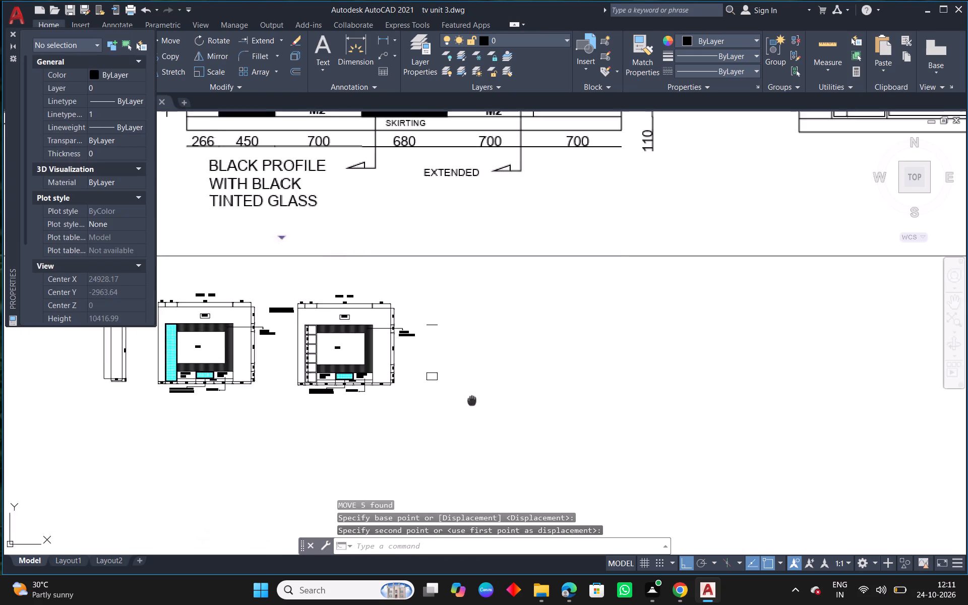
scroll(455, 410, down, 1)
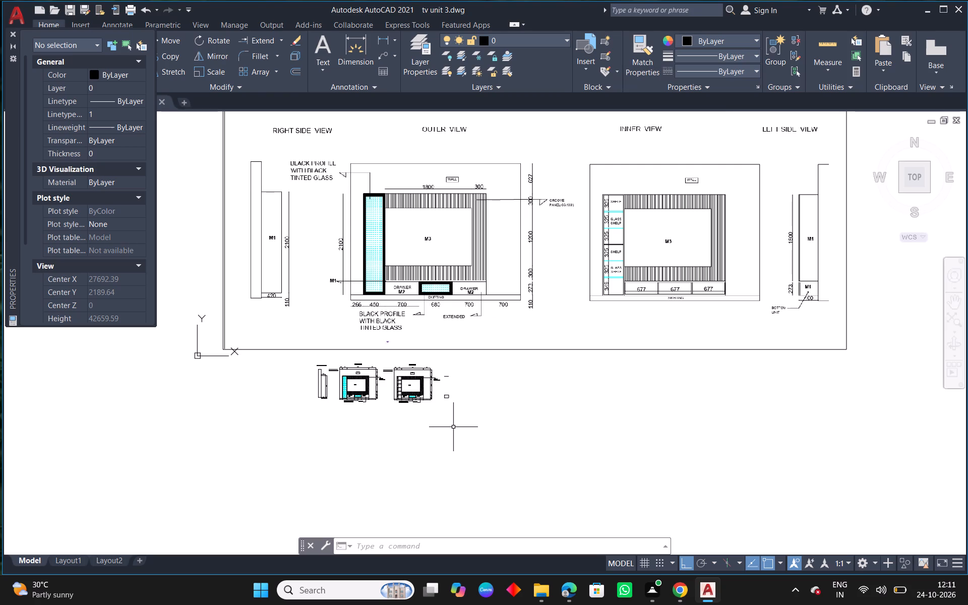
scroll(466, 396, up, 2)
scroll(412, 353, up, 1)
key(f)
key(space)
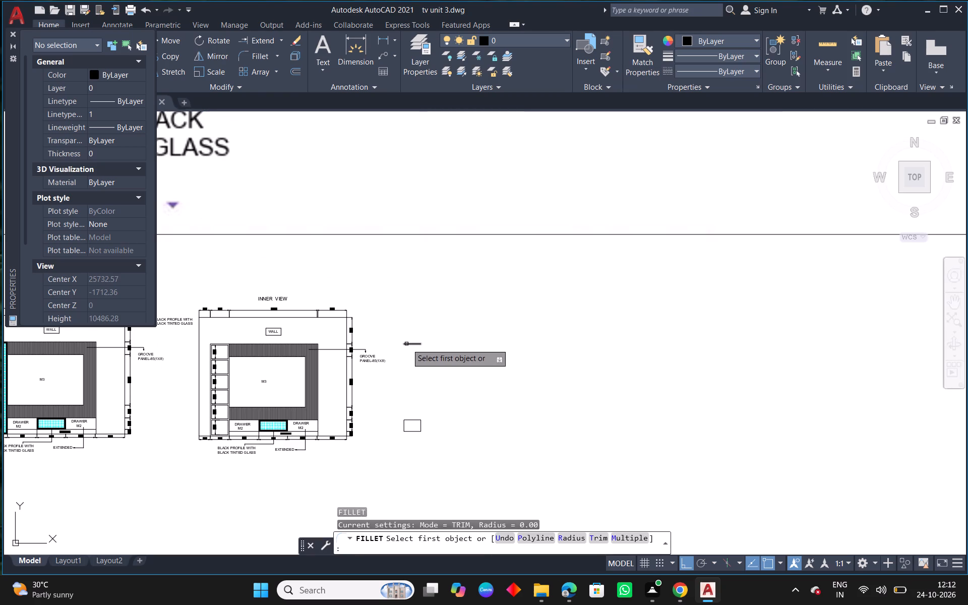
click(407, 344)
click(405, 428)
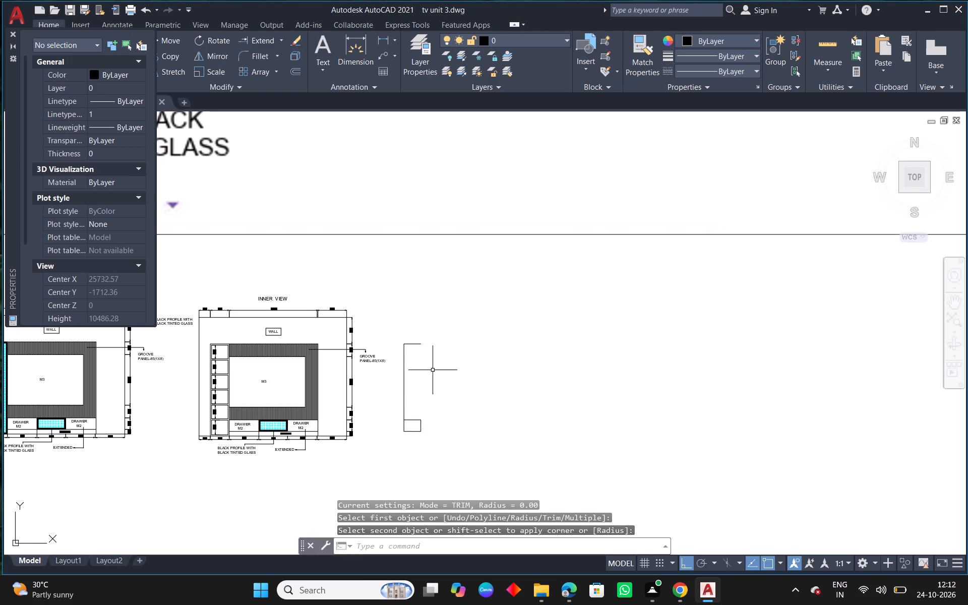
right_click(459, 318)
click(500, 322)
click(417, 343)
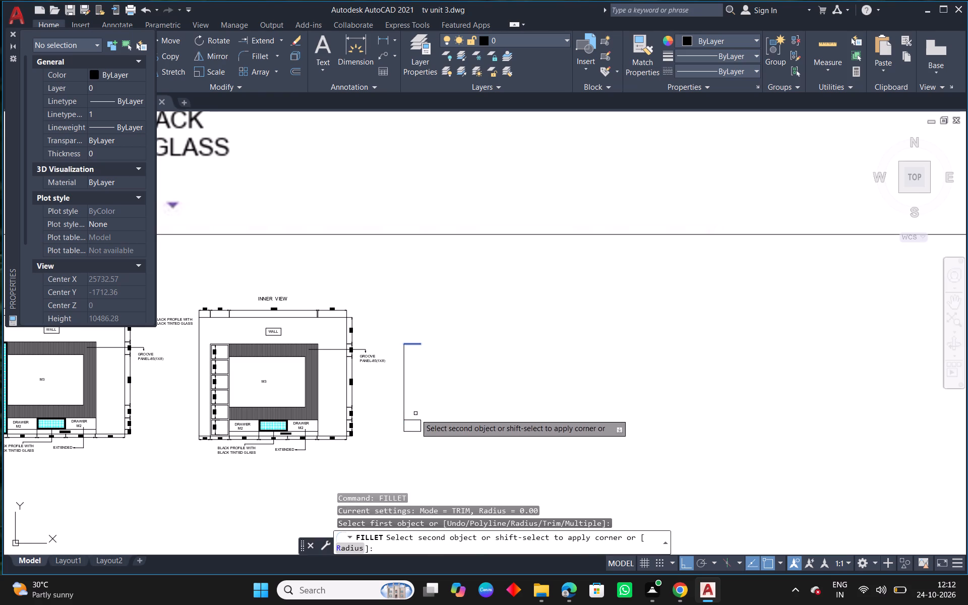
click(421, 427)
key(Escape)
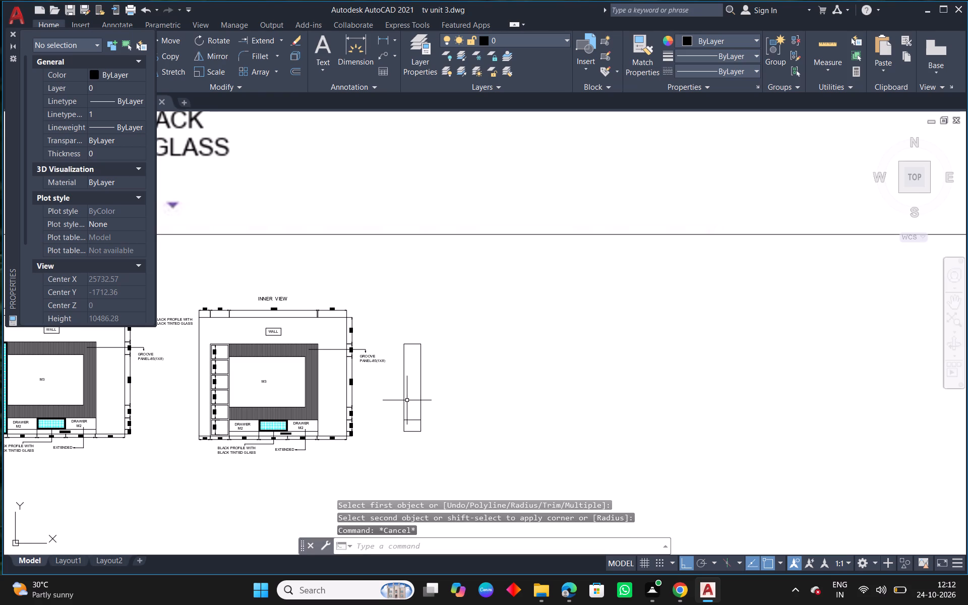
Offset the bottom unit's top line 20 downward inside the unit.
scroll(391, 402, down, 2)
middle_drag(556, 366, 420, 366)
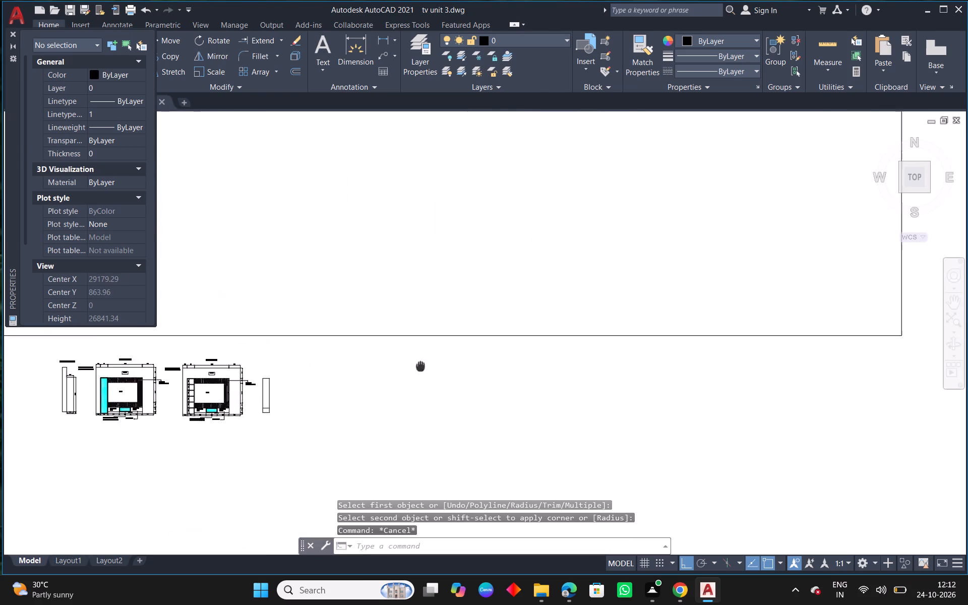
middle_drag(420, 366, 419, 366)
scroll(417, 369, down, 1)
scroll(417, 370, up, 1)
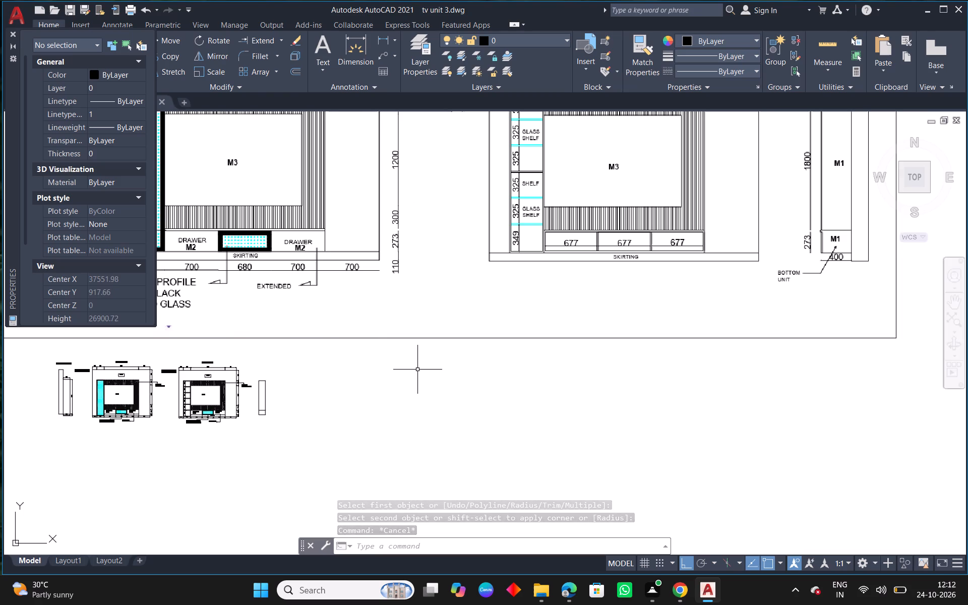
middle_drag(421, 369, 571, 265)
scroll(410, 318, up, 3)
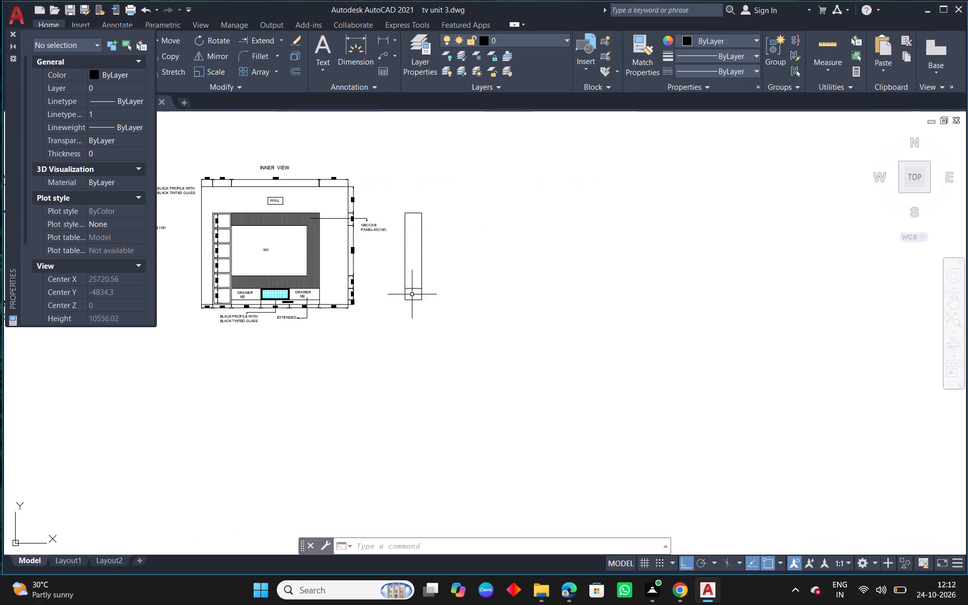
scroll(412, 293, up, 3)
middle_drag(413, 280, 441, 327)
key(Escape)
text(O 20)
key(Return)
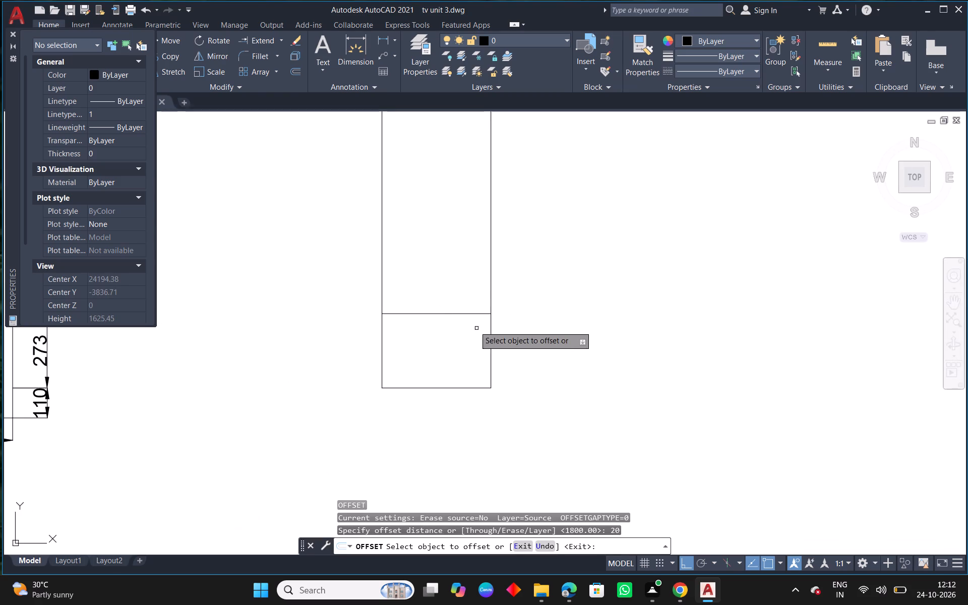
click(438, 316)
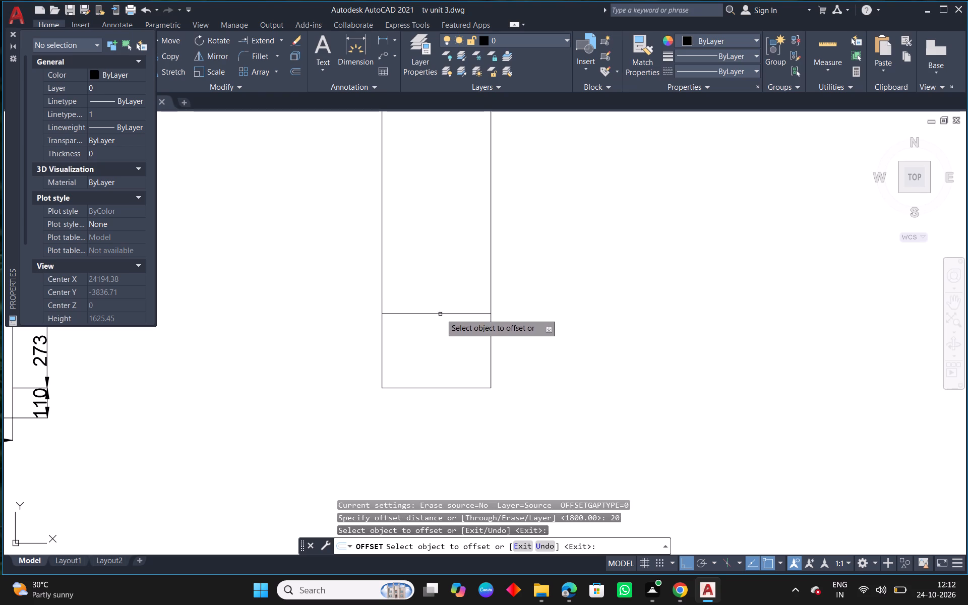
click(441, 313)
click(438, 324)
key(Escape)
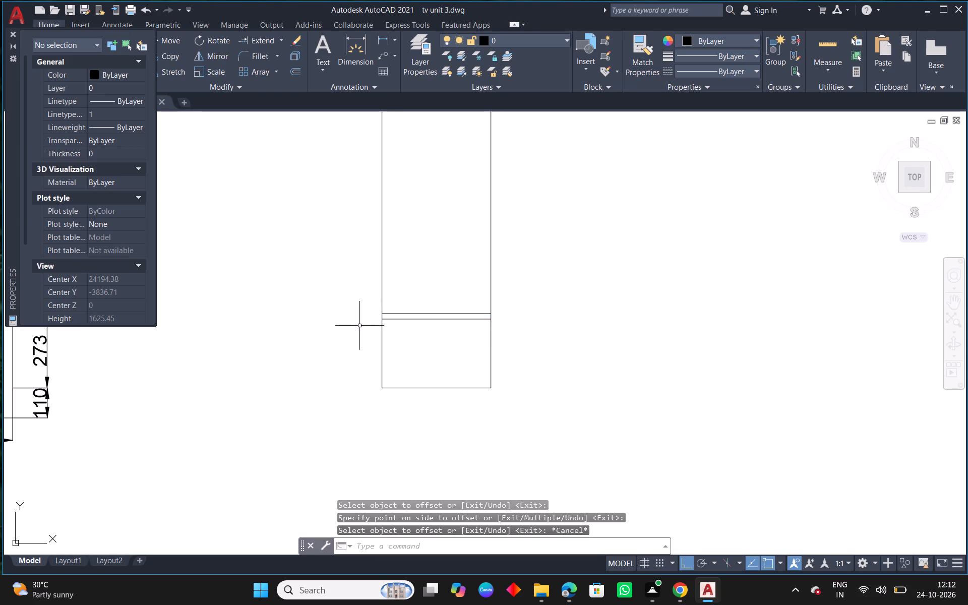
Add a vertical dimension for the bottom unit's height along the left edge of the side view.
scroll(427, 378, down, 2)
middle_drag(347, 381, 456, 415)
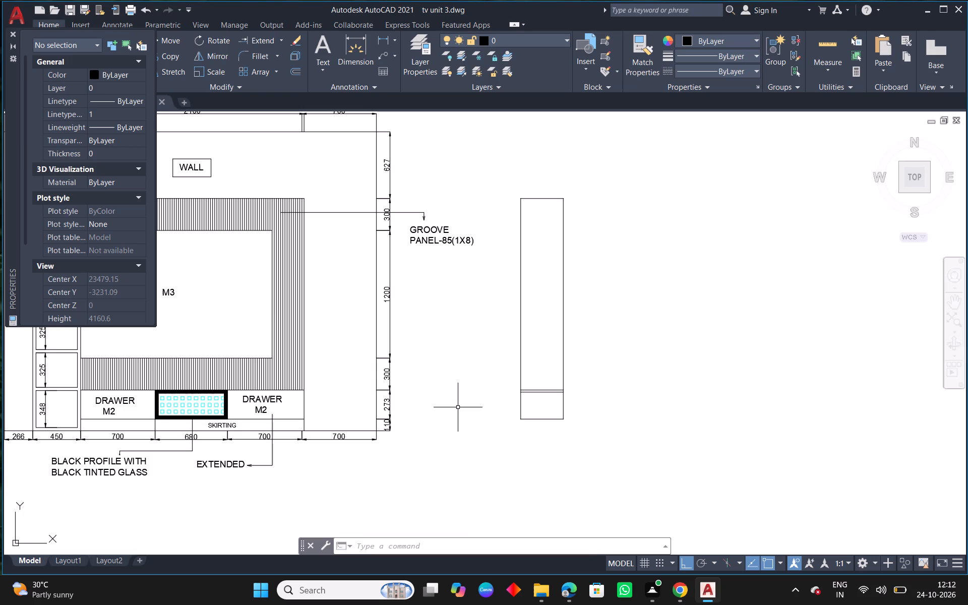
click(360, 53)
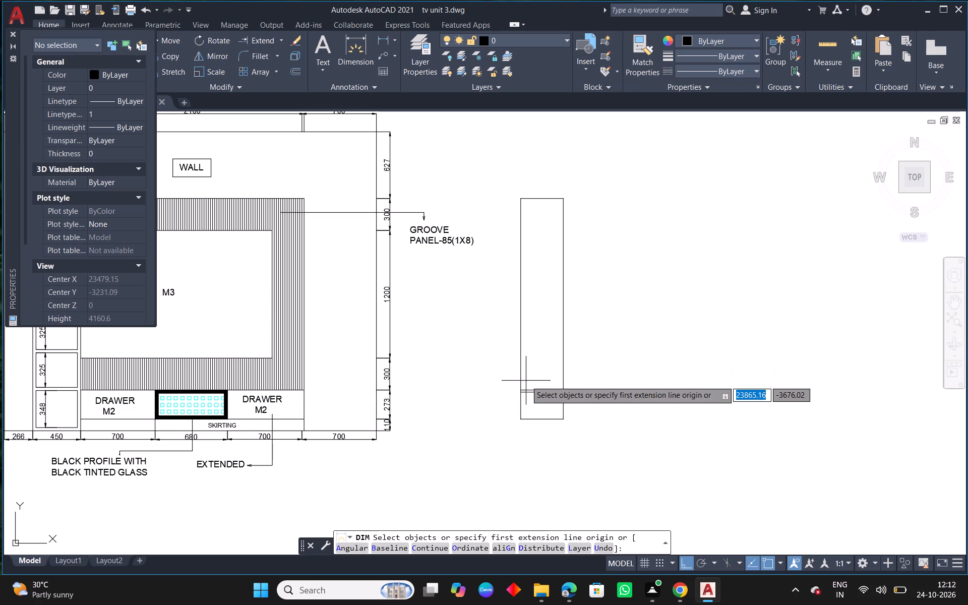
scroll(524, 405, up, 2)
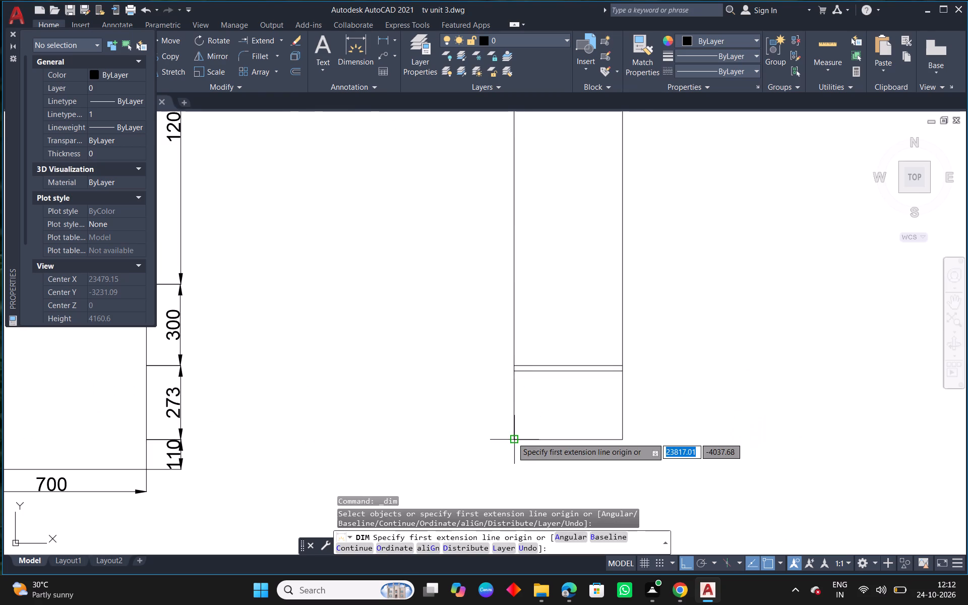
click(512, 438)
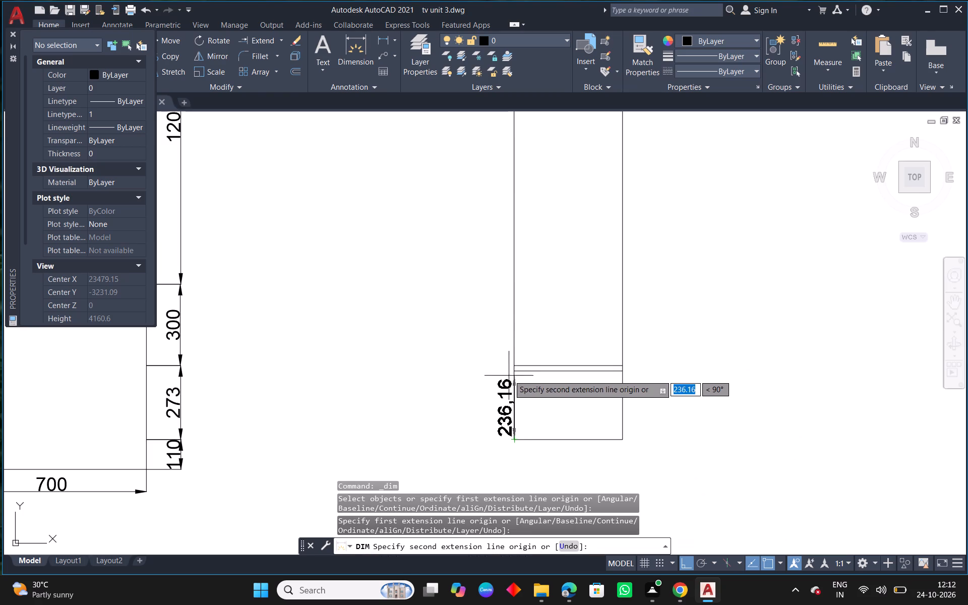
click(512, 365)
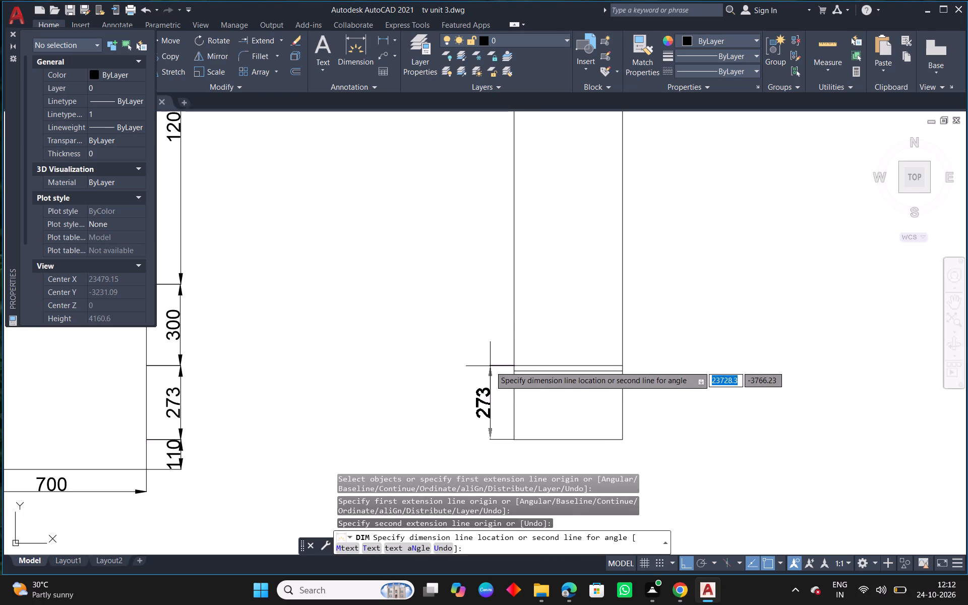
click(490, 366)
Add a vertical dimension for the upper section's height, in line with the bottom unit's height dimension.
click(512, 365)
scroll(519, 252, down, 2)
middle_drag(519, 243, 470, 408)
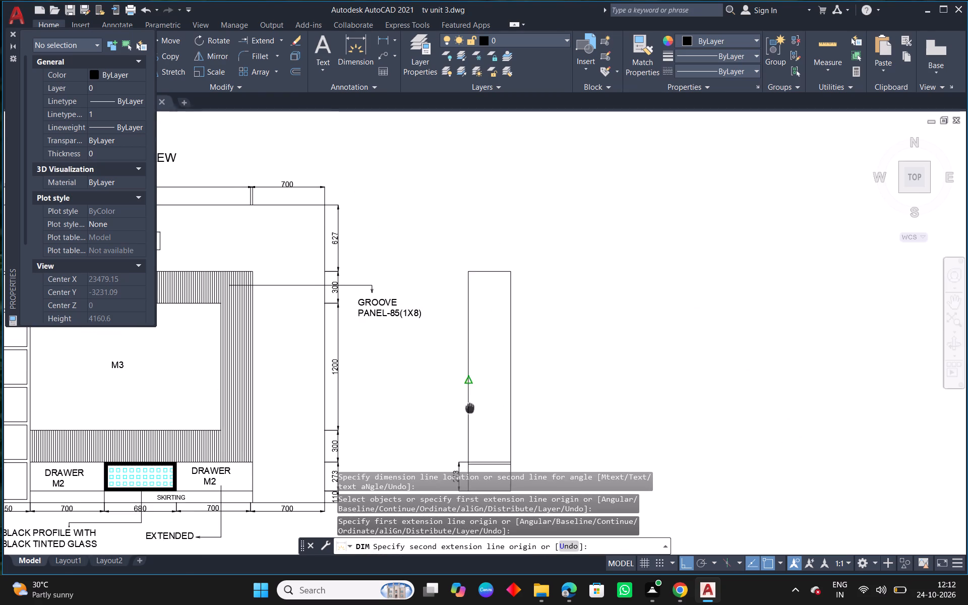
click(469, 273)
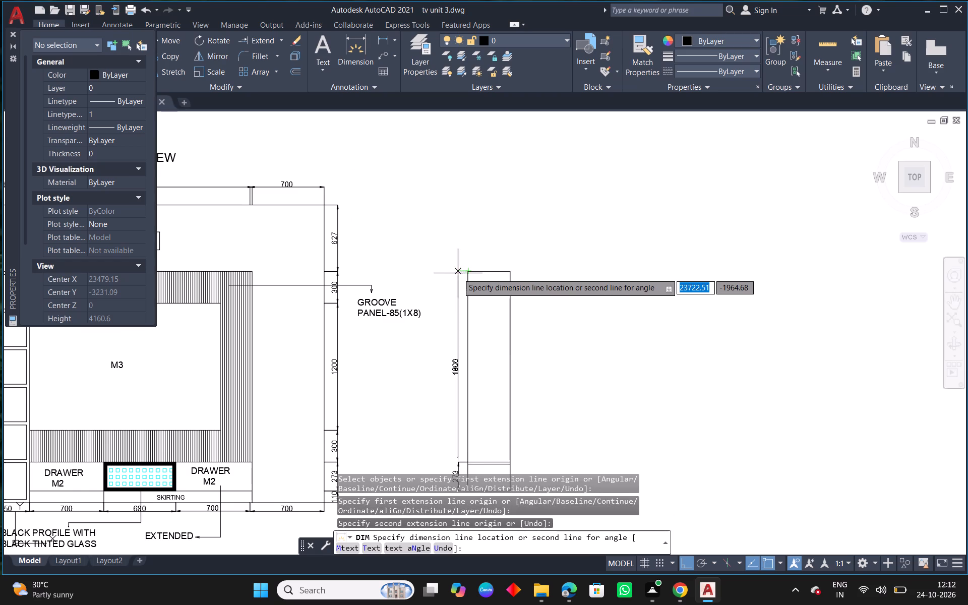
click(458, 273)
right_click(458, 273)
click(491, 279)
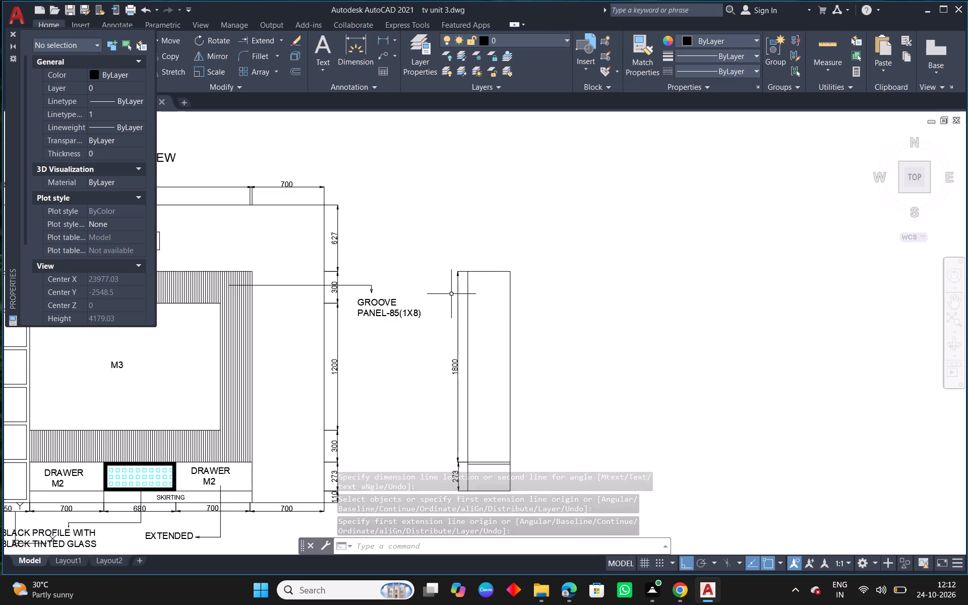
Examine the reference's left side view for the labels on the upper section and bottom unit.
scroll(495, 326, down, 1)
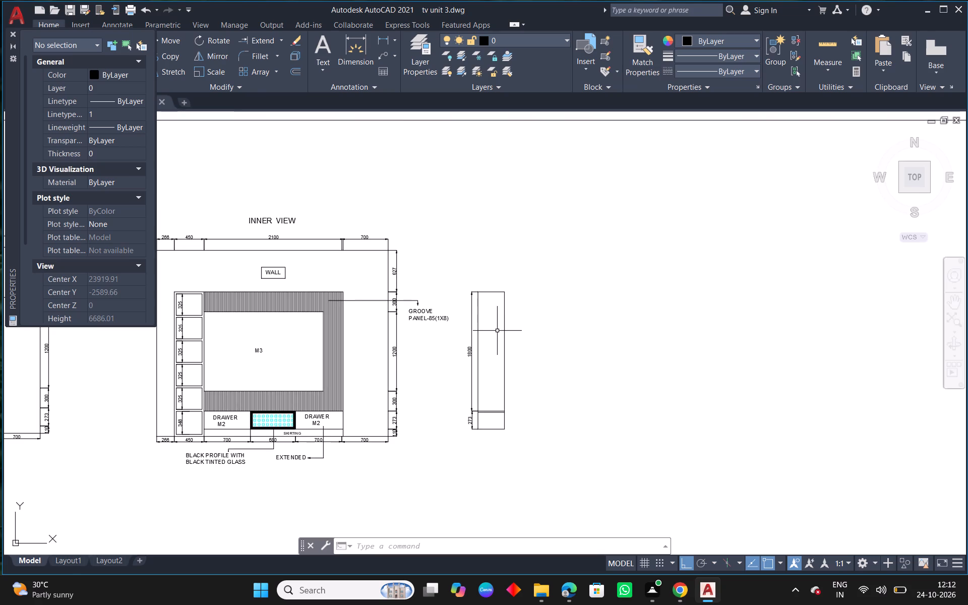
scroll(525, 338, down, 3)
middle_drag(668, 349, 482, 360)
scroll(479, 361, down, 2)
scroll(661, 264, up, 2)
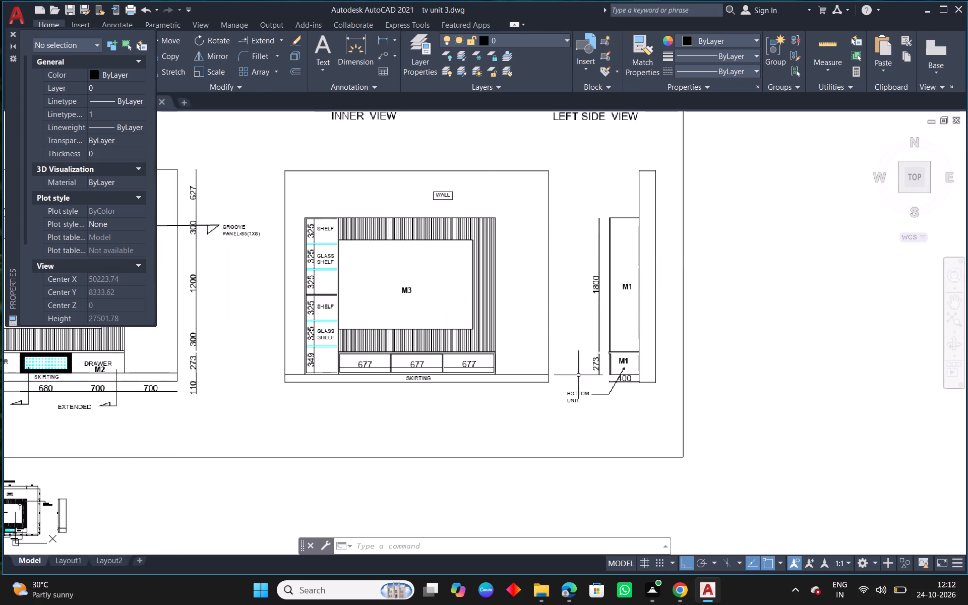
middle_drag(475, 394, 651, 270)
middle_drag(278, 425, 670, 315)
scroll(612, 250, up, 2)
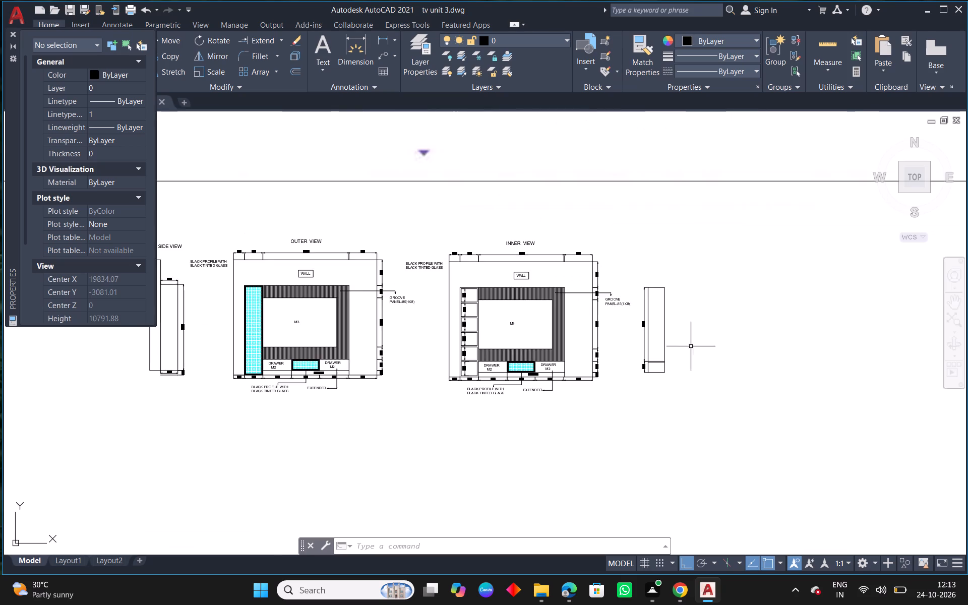
Copy the M3 label from the inner view's TV panel into the bottom unit of the side view.
scroll(679, 347, up, 2)
click(518, 232)
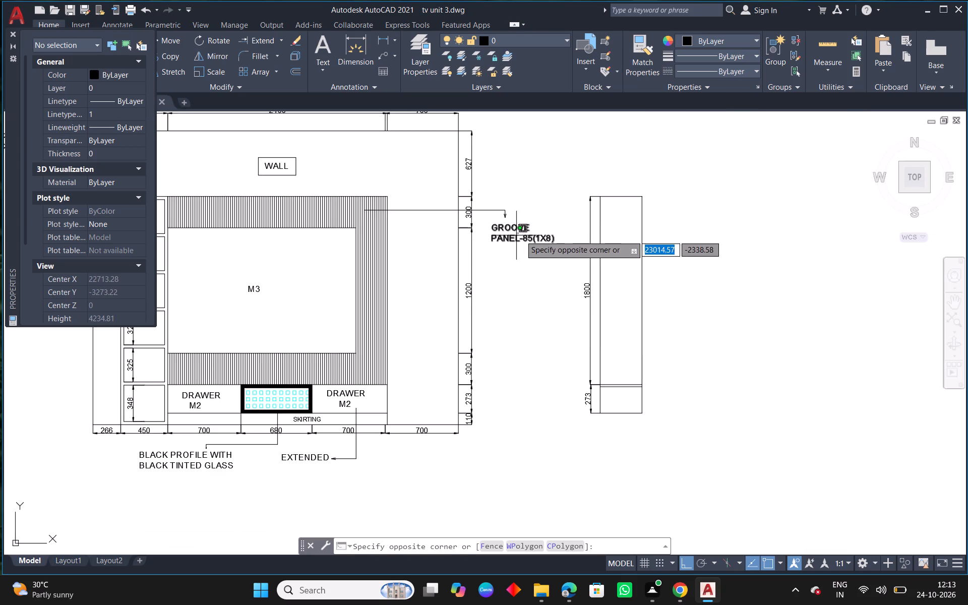
click(522, 233)
drag(269, 293, 254, 298)
click(226, 284)
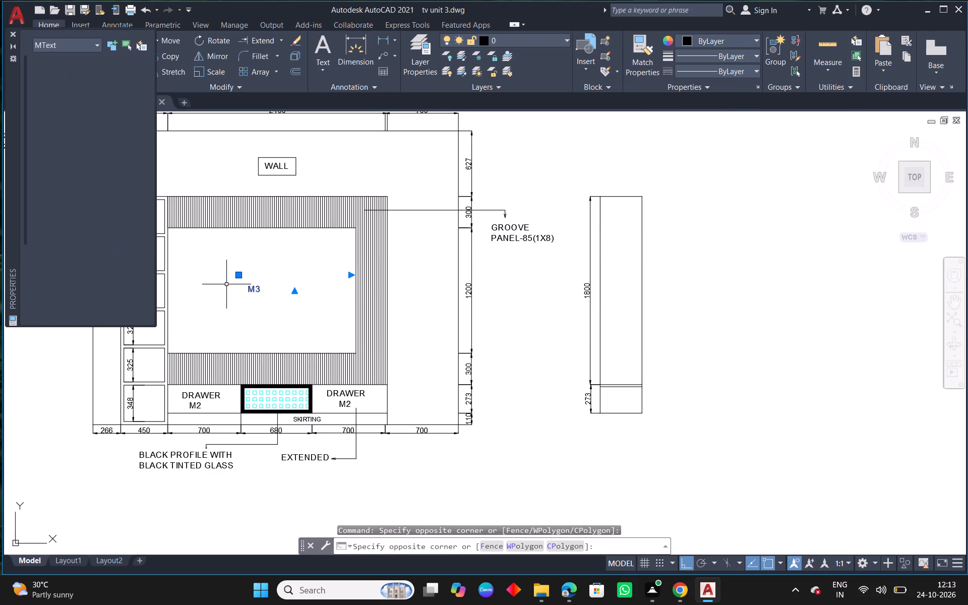
key(c)
text(O)
key(space)
drag(226, 288, 233, 293)
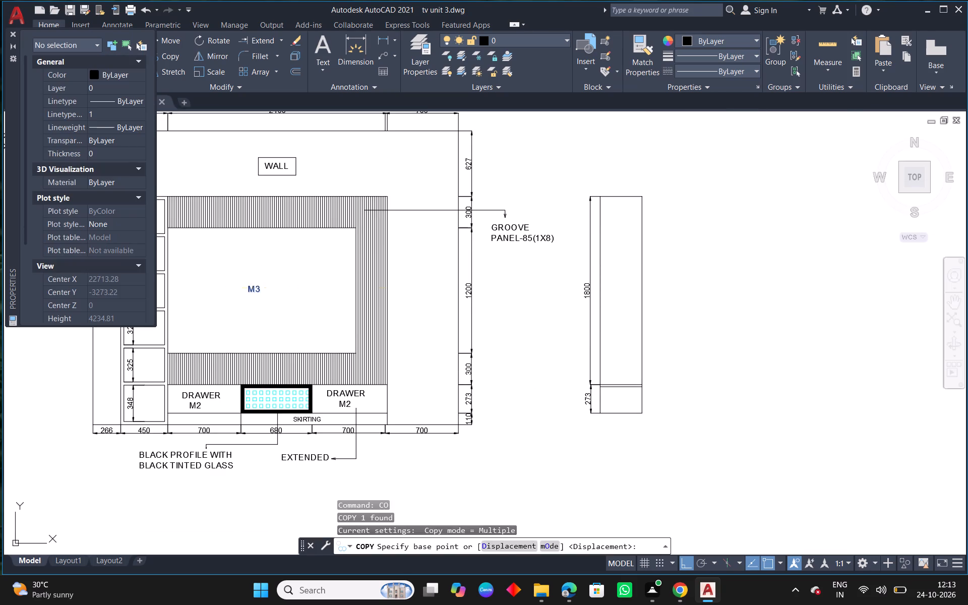
click(691, 563)
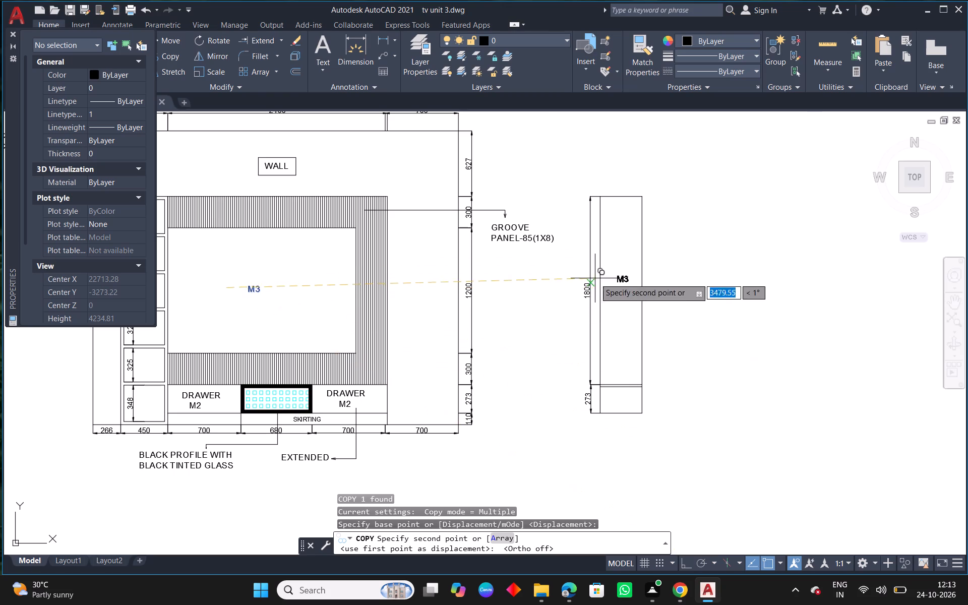
scroll(590, 298, down, 3)
scroll(721, 326, down, 3)
middle_drag(761, 319, 560, 284)
scroll(690, 220, up, 3)
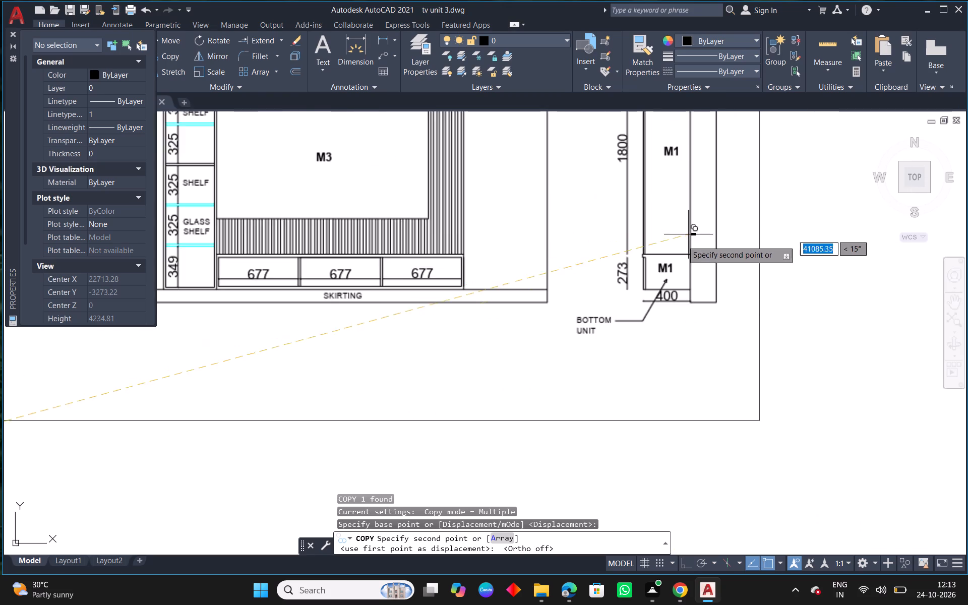
scroll(579, 281, down, 2)
middle_drag(468, 350, 582, 260)
scroll(385, 288, up, 8)
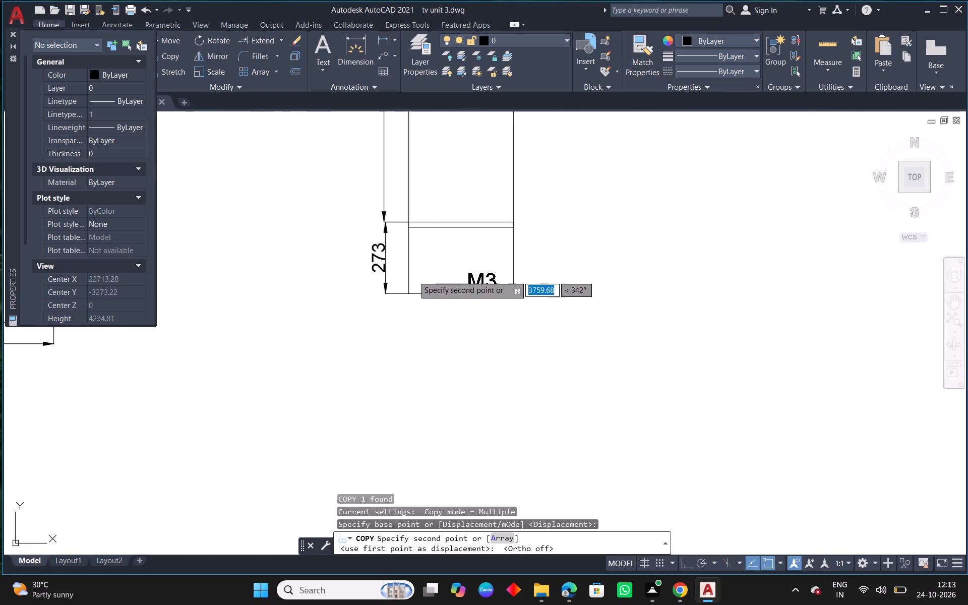
scroll(414, 276, up, 1)
click(354, 230)
scroll(398, 183, down, 2)
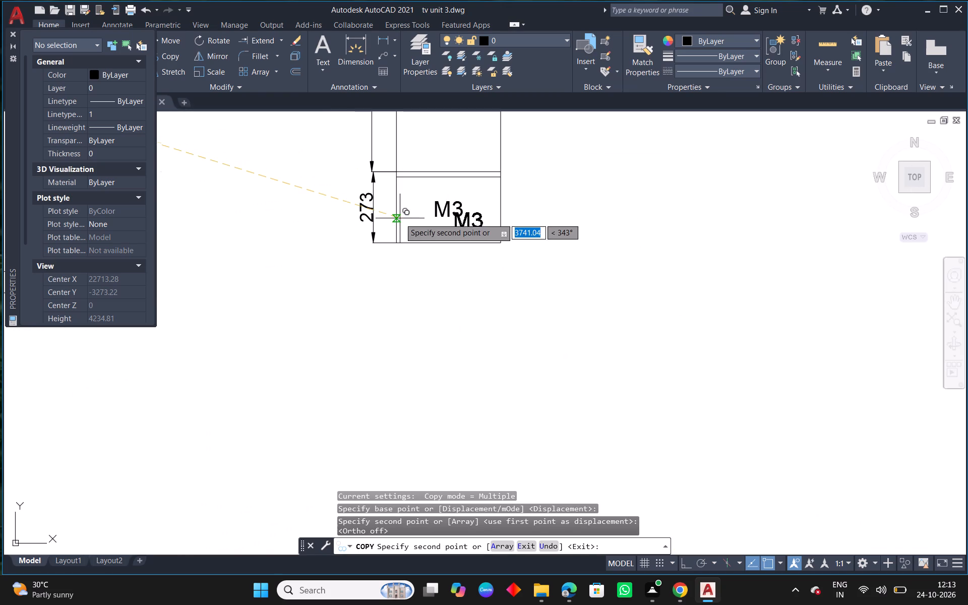
Place another copy of the M3 label in the side view's upper section, beside the 1800 dimension.
middle_drag(434, 194, 381, 386)
scroll(381, 386, down, 2)
scroll(354, 293, up, 2)
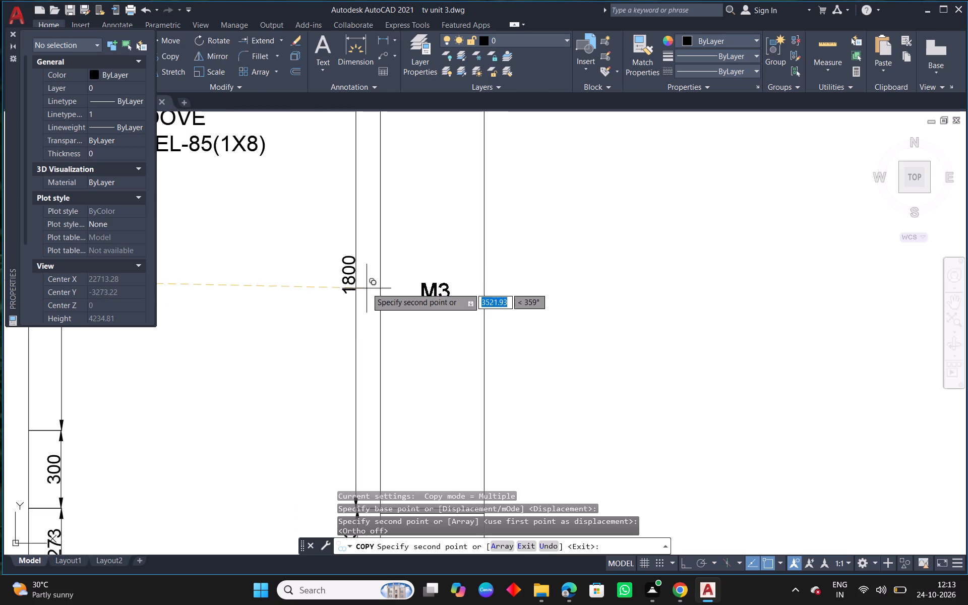
click(365, 272)
right_click(365, 272)
click(402, 276)
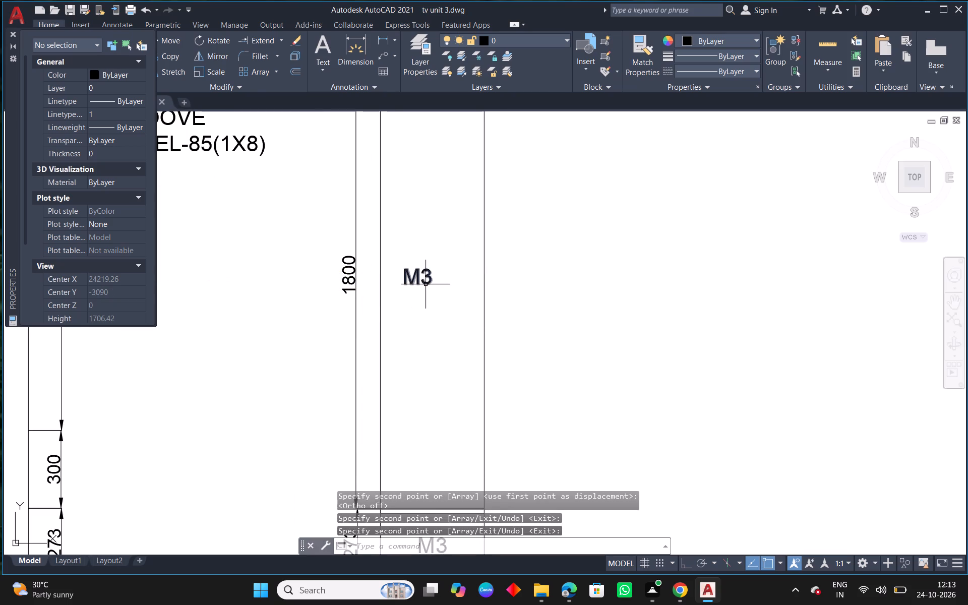
Change the upper section's label text to M1.
key(e)
text(D)
key(space)
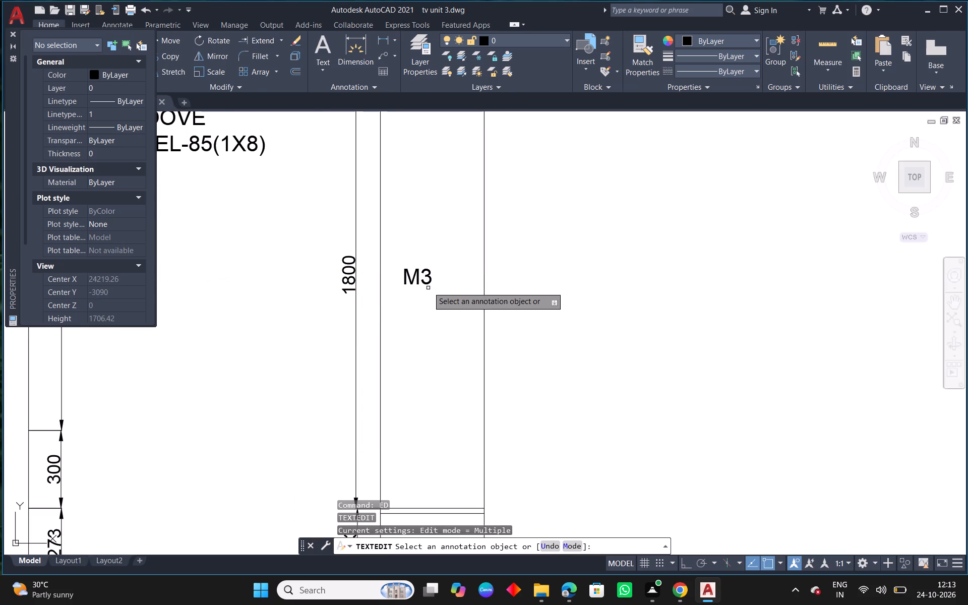
click(427, 282)
drag(437, 280, 417, 281)
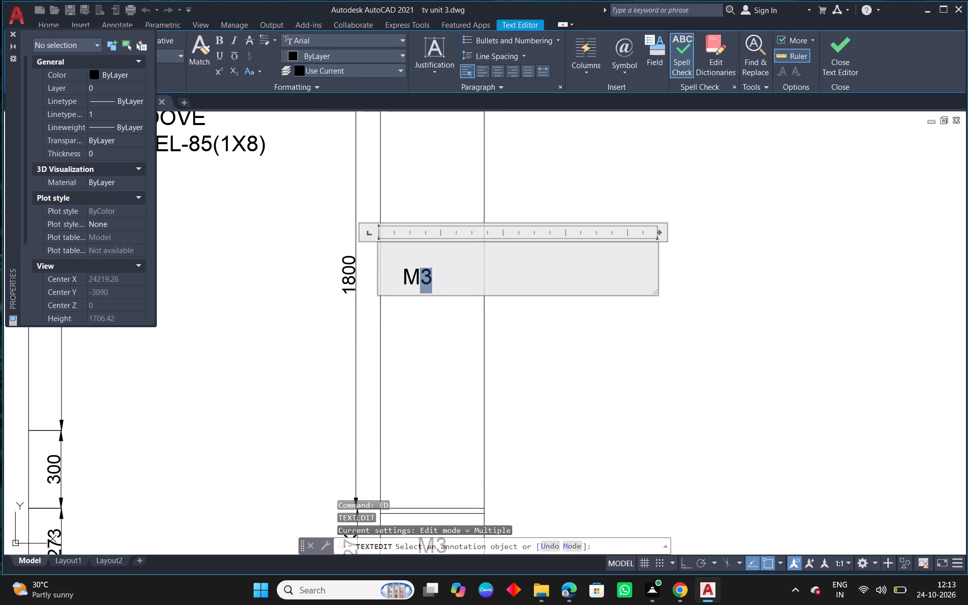
key(BackSpace)
key(1)
click(532, 316)
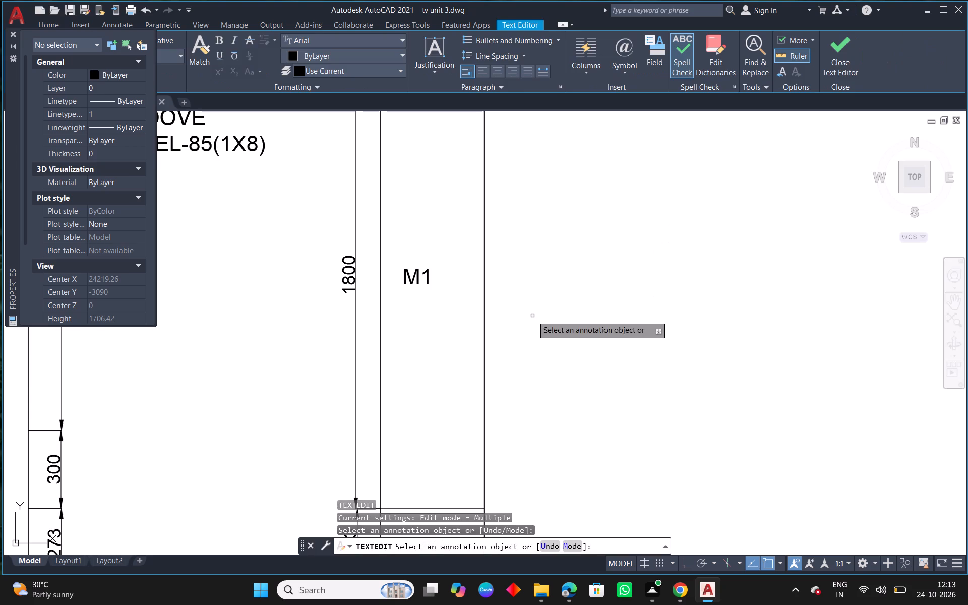
key(Escape)
Change the bottom unit's label text to M1.
scroll(529, 325, down, 1)
middle_drag(564, 371, 550, 260)
scroll(450, 356, up, 2)
text(ED)
key(space)
click(478, 347)
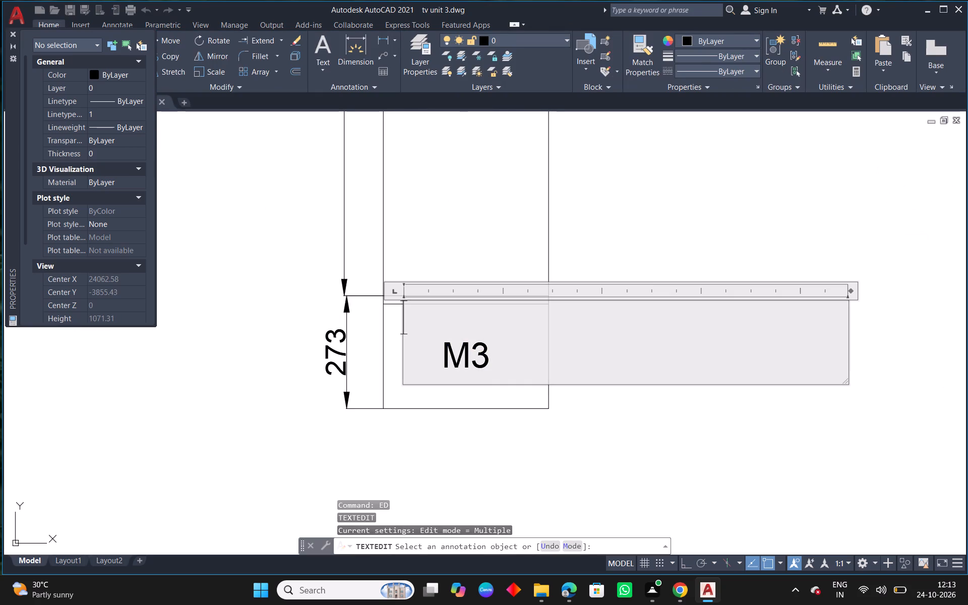
drag(502, 352, 469, 355)
key(BackSpace)
key(1)
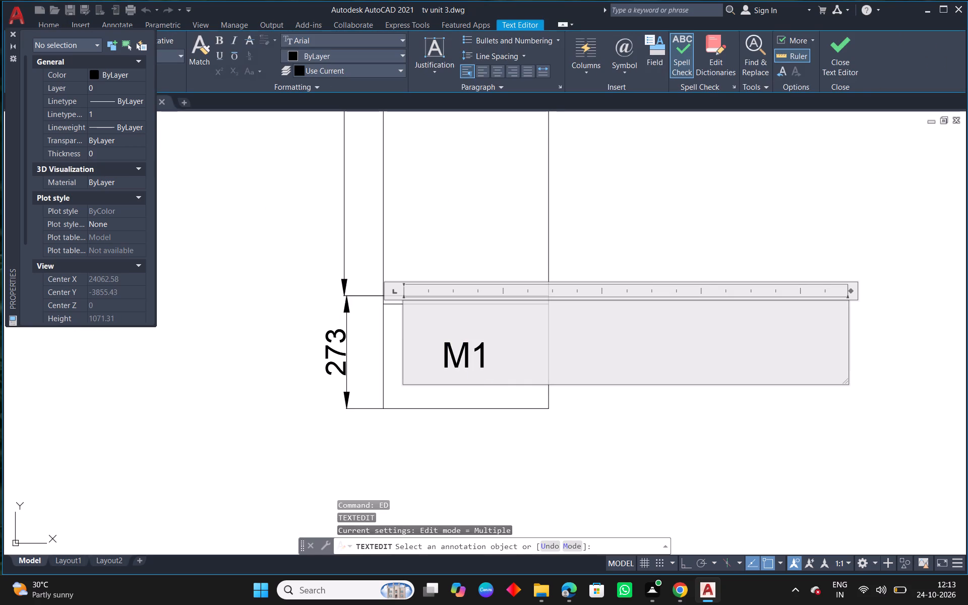
click(712, 207)
key(Escape)
Compare the redrawn side view with the reference, examining the wall strips beside the reference's left and side views.
scroll(572, 279, down, 5)
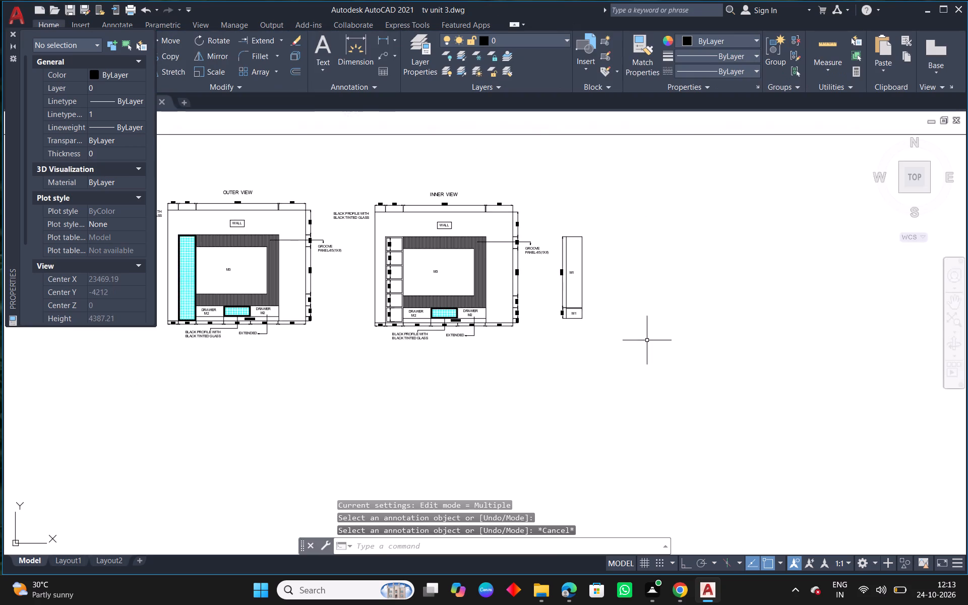
middle_drag(686, 339, 596, 337)
scroll(595, 337, down, 3)
middle_drag(730, 335, 483, 339)
middle_drag(469, 352, 419, 367)
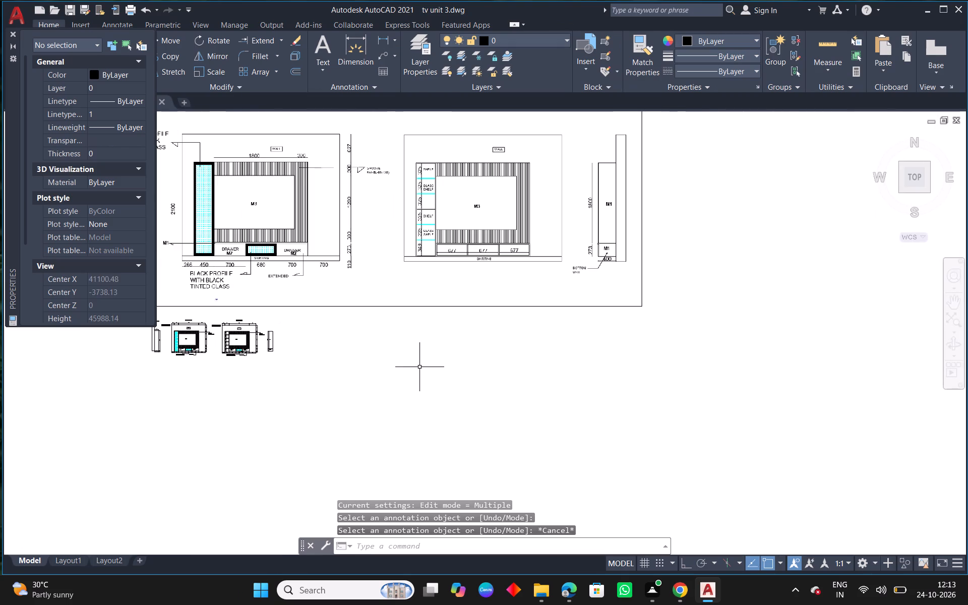
middle_drag(404, 361, 602, 359)
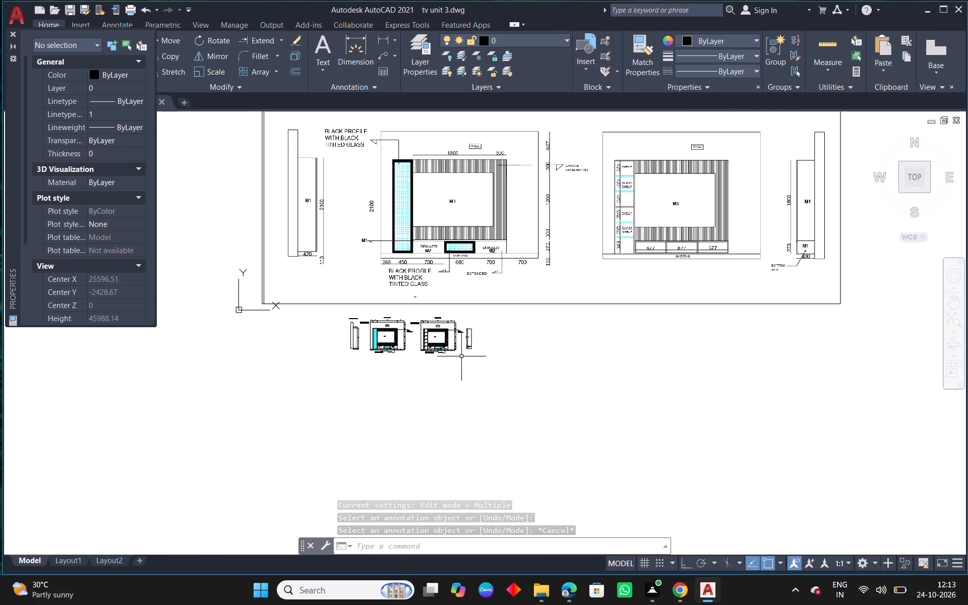
scroll(473, 358, up, 3)
scroll(401, 312, up, 1)
middle_drag(416, 321, 551, 331)
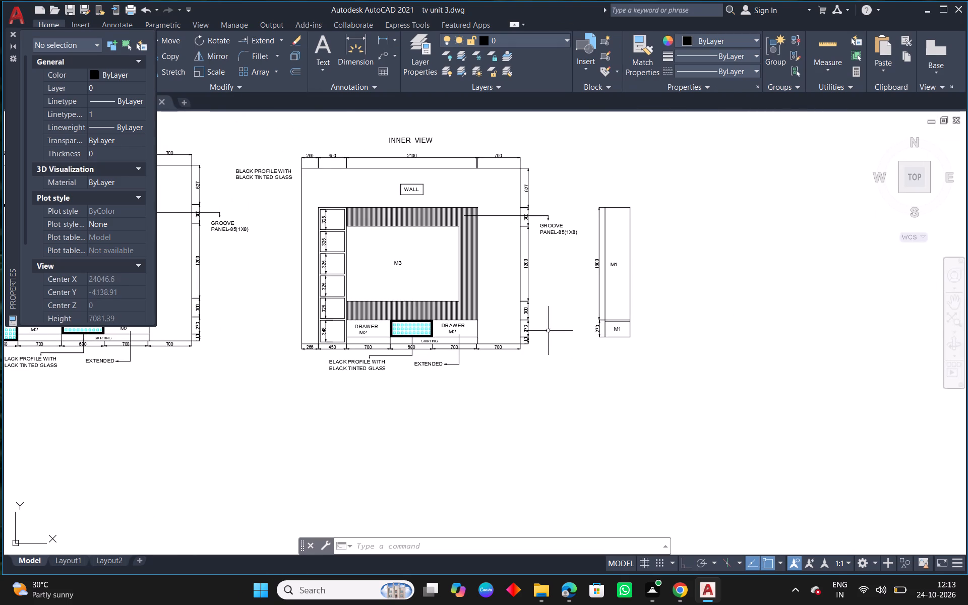
scroll(313, 348, up, 1)
scroll(533, 375, down, 2)
middle_drag(744, 407, 543, 374)
scroll(483, 299, up, 1)
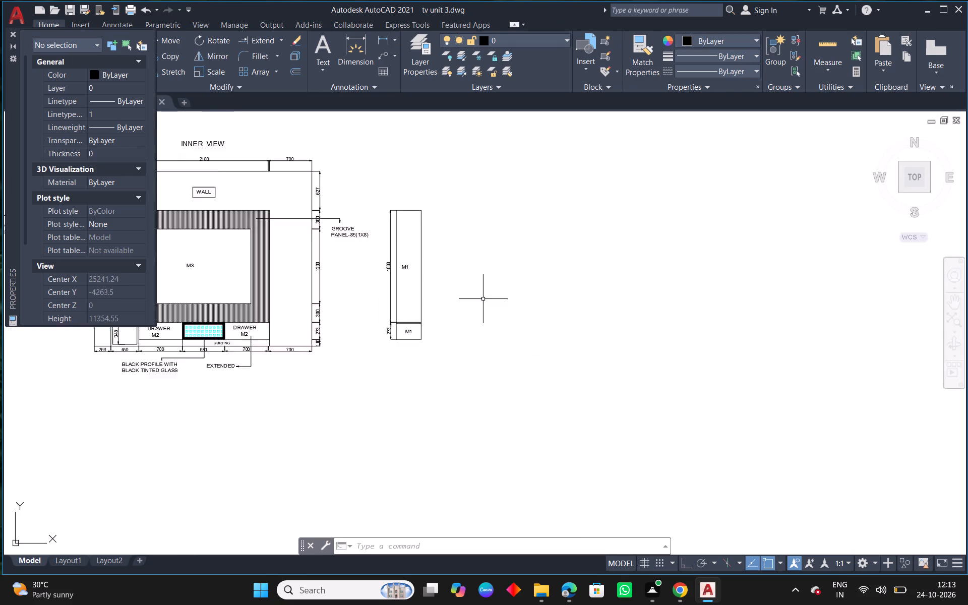
Offset the side view's right vertical line 266 outward to form the wall's outer edge.
scroll(483, 299, up, 2)
key(o)
key(m)
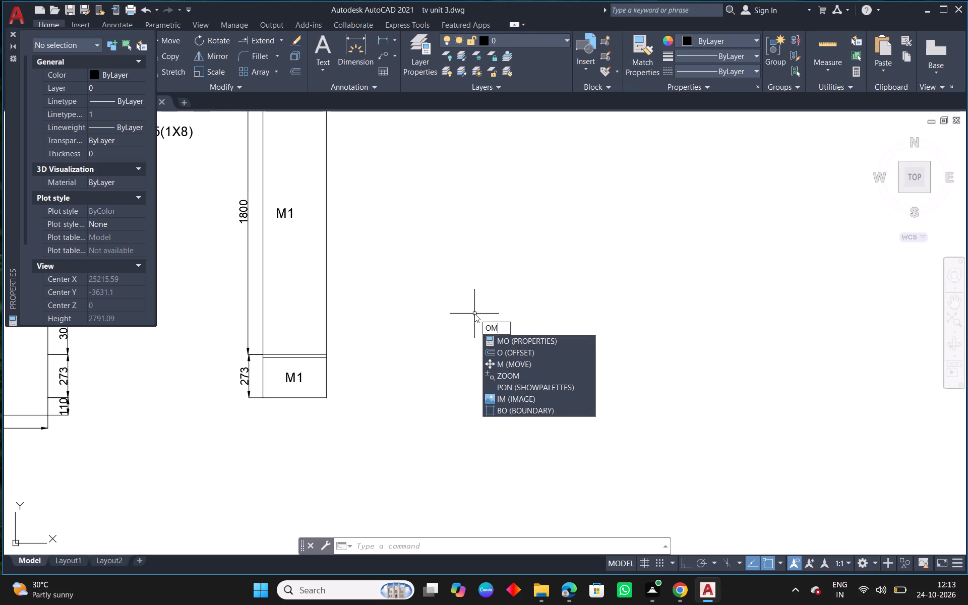
key(BackSpace)
key(space)
text(266)
key(Return)
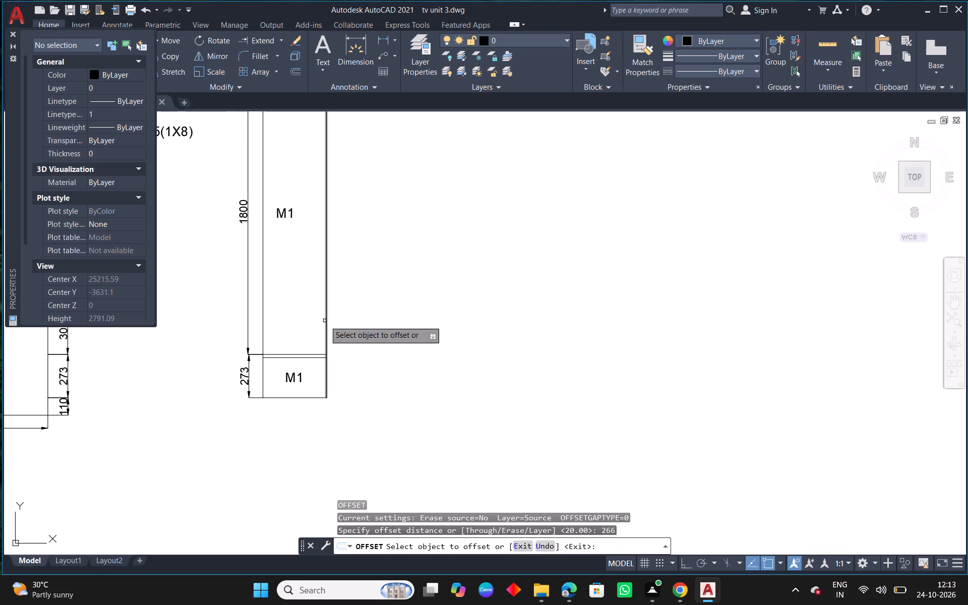
drag(325, 321, 342, 323)
click(425, 336)
scroll(435, 368, down, 4)
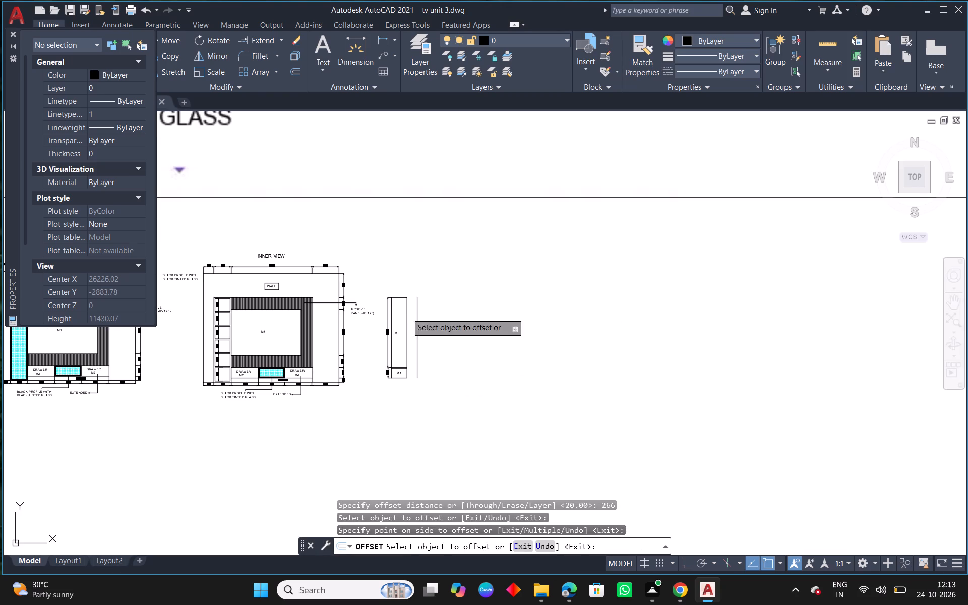
key(Escape)
Fillet the inner view's top wall line with the new outer wall line at radius 0, extending both to meet.
text(F)
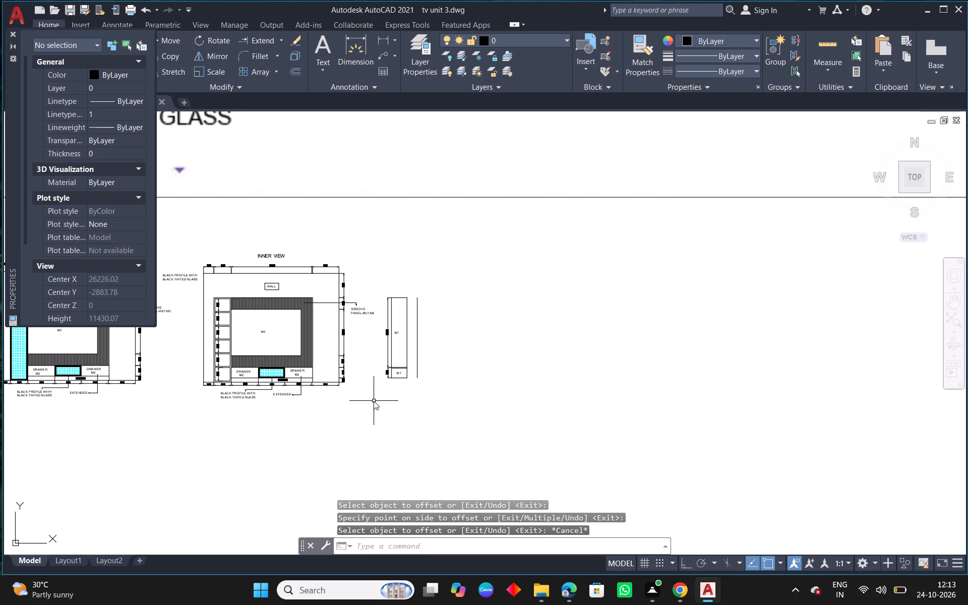
key(space)
click(332, 273)
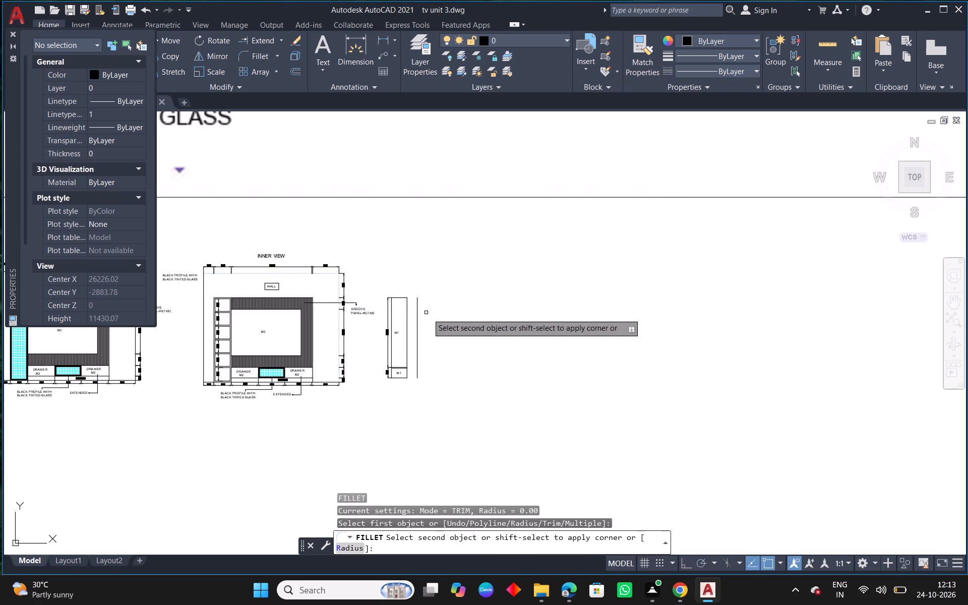
click(419, 312)
key(Escape)
Fillet the unit's right vertical line with the extended top line at radius 0, closing the wall strip's top corner.
key(f)
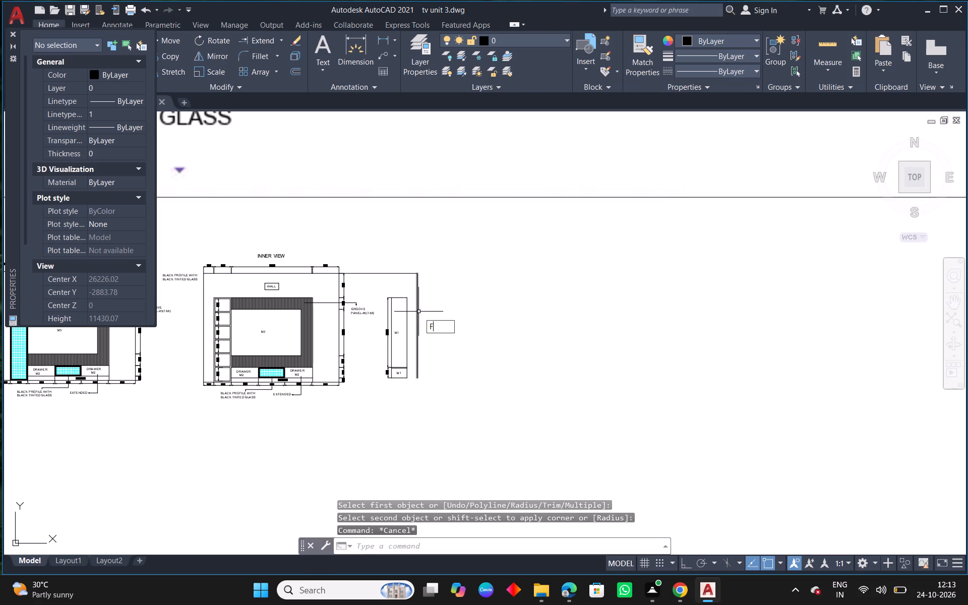
key(space)
click(408, 316)
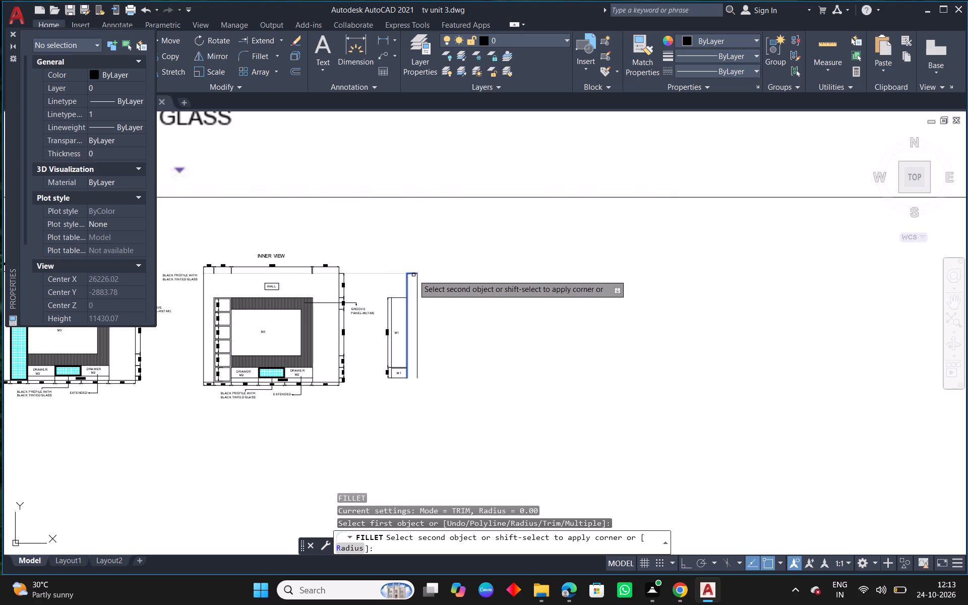
click(413, 275)
key(Escape)
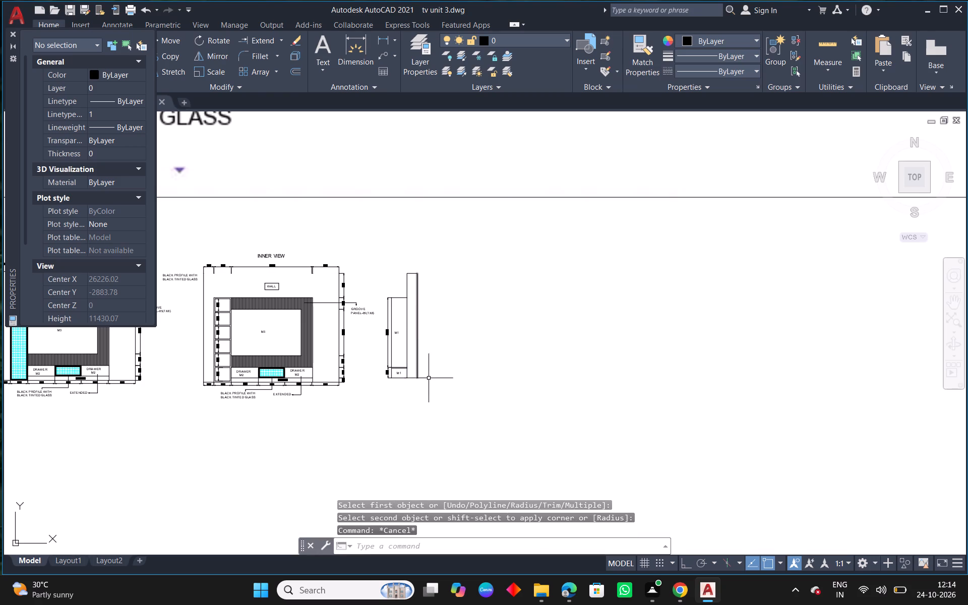
Fillet the bottom unit's base line with the outer wall line at radius 0, closing the wall strip's bottom.
scroll(423, 387, up, 3)
text(F)
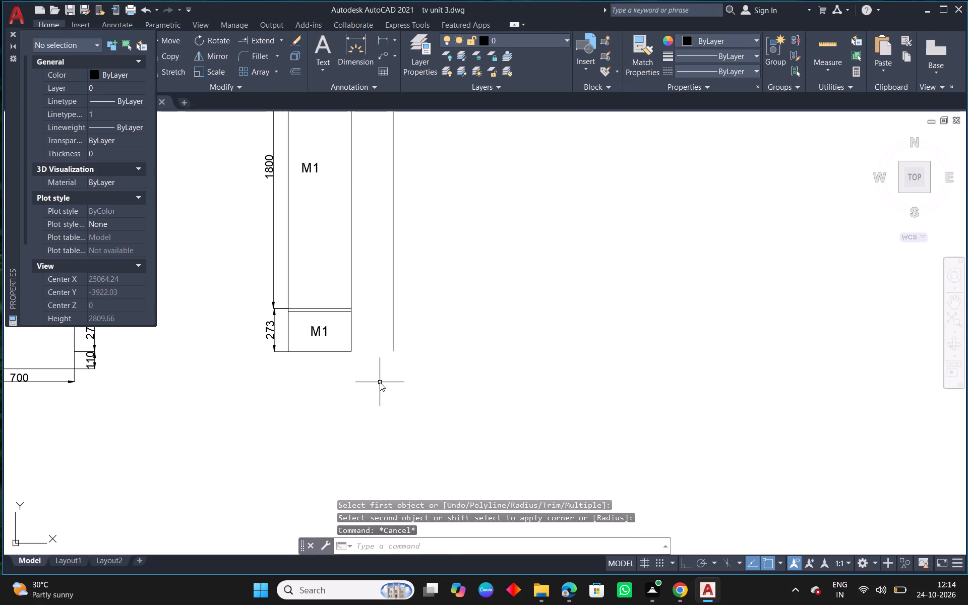
key(space)
click(338, 350)
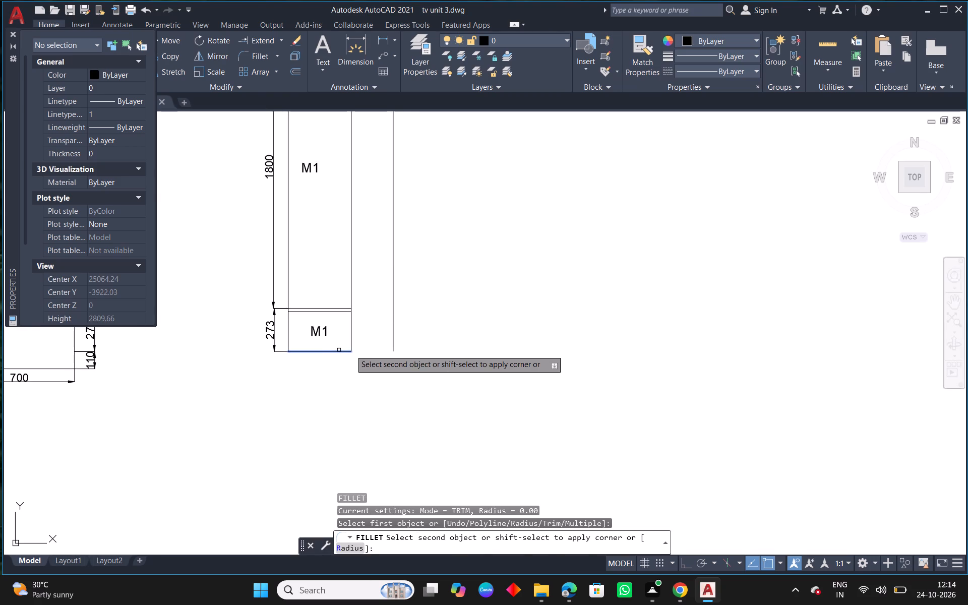
click(393, 335)
key(Escape)
Copy the INNER VIEW title horizontally across to sit above the side view at the far end of the row.
scroll(392, 366, down, 3)
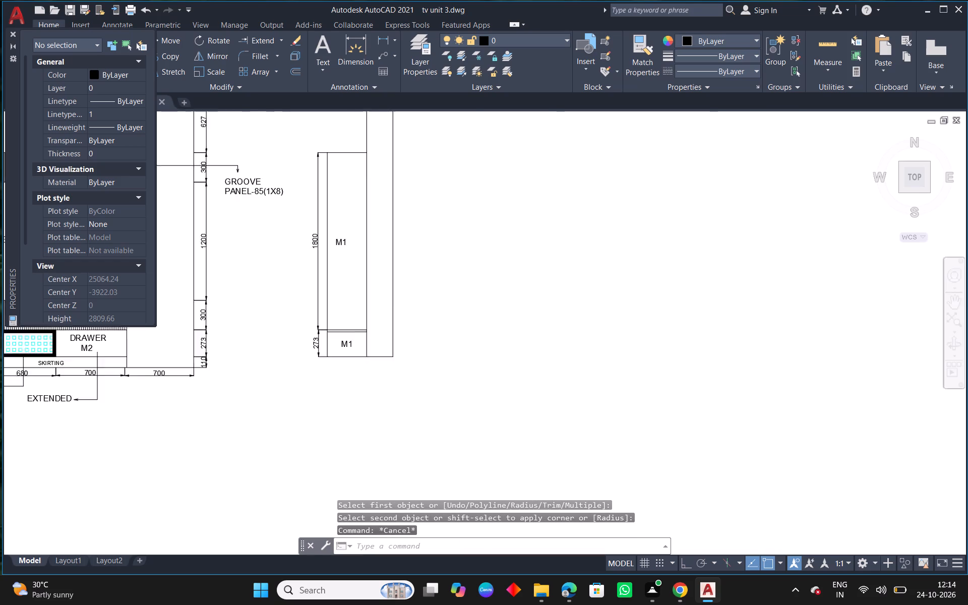
scroll(399, 377, down, 1)
scroll(304, 303, up, 3)
middle_drag(308, 307, 405, 317)
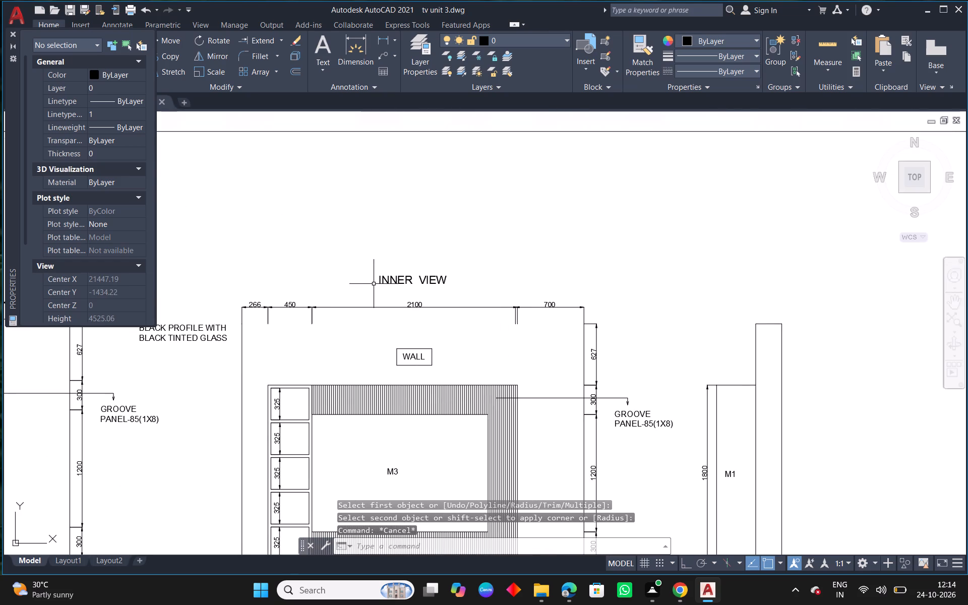
click(388, 280)
key(c)
text(O)
key(space)
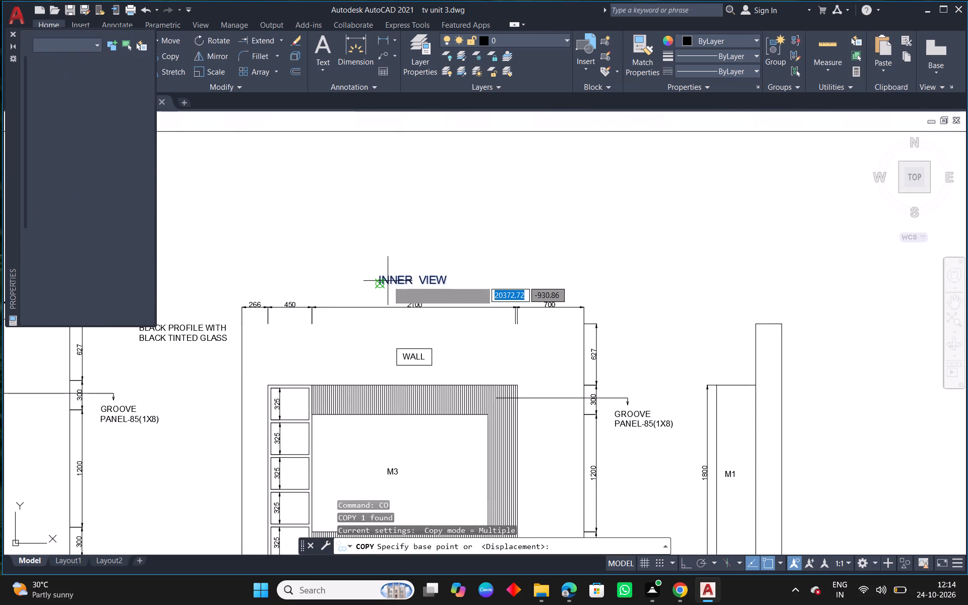
click(388, 281)
middle_drag(701, 320, 505, 289)
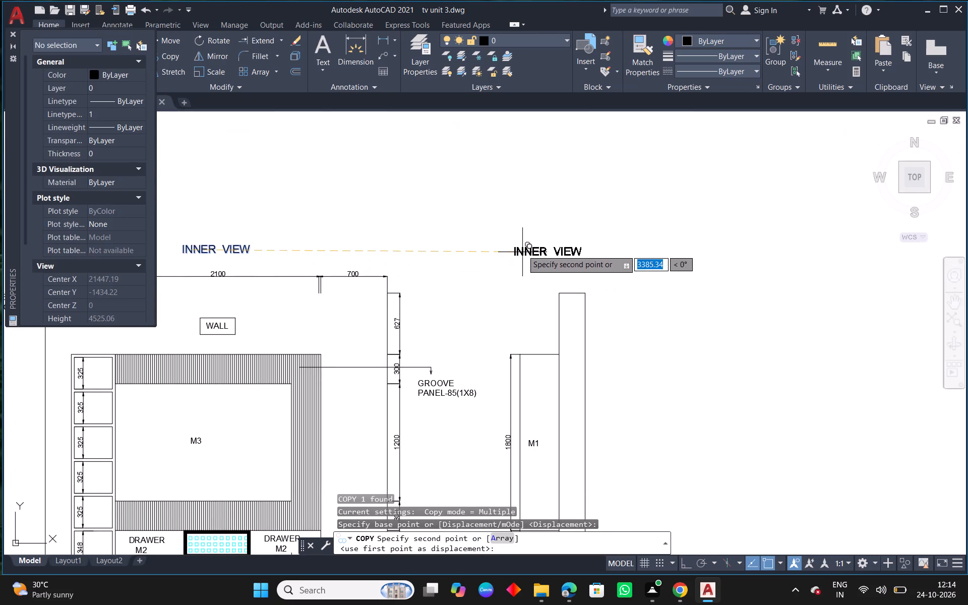
click(529, 246)
key(Escape)
Change the copied title above the side view to LEFT SIDE VIEW.
scroll(510, 291, down, 3)
middle_drag(615, 334, 598, 328)
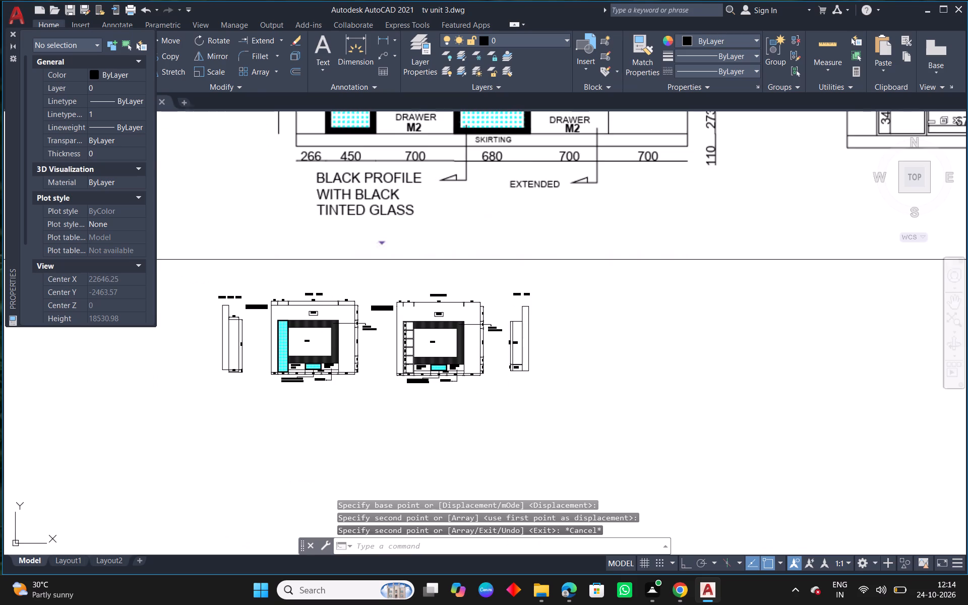
middle_drag(598, 328, 454, 346)
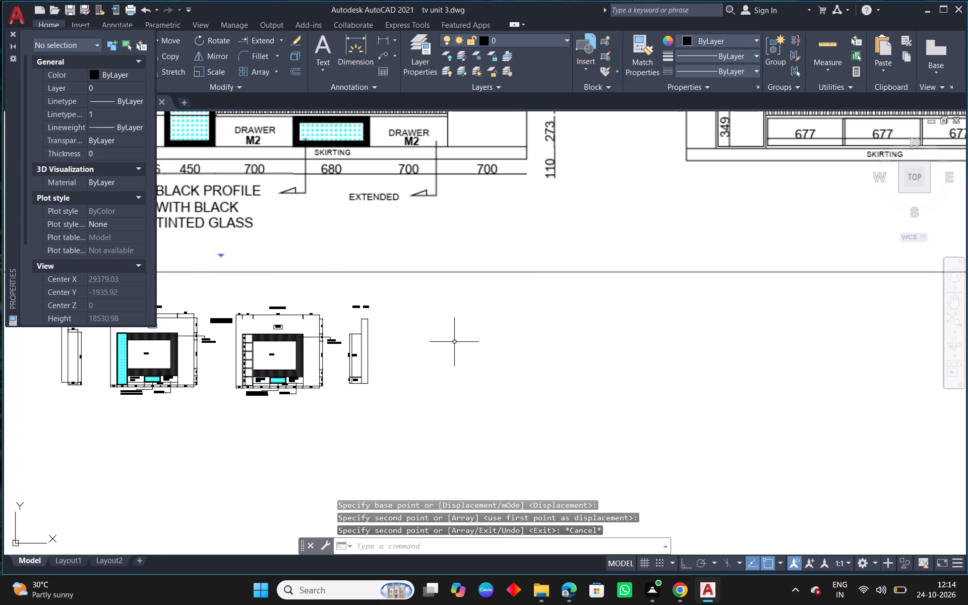
scroll(460, 349, down, 2)
middle_drag(597, 358, 476, 380)
scroll(467, 382, down, 2)
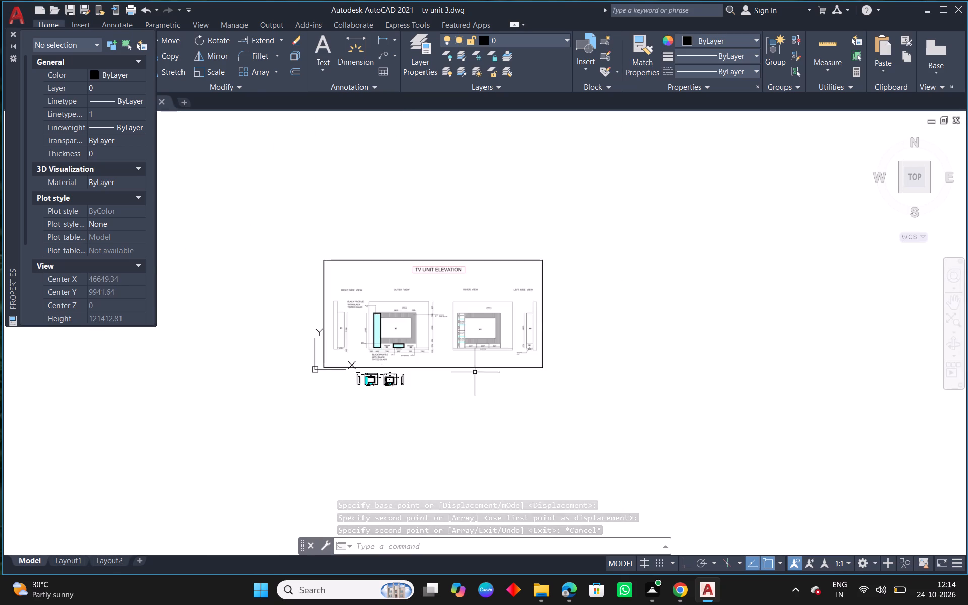
scroll(543, 316, up, 2)
middle_drag(463, 371, 597, 301)
scroll(281, 417, up, 2)
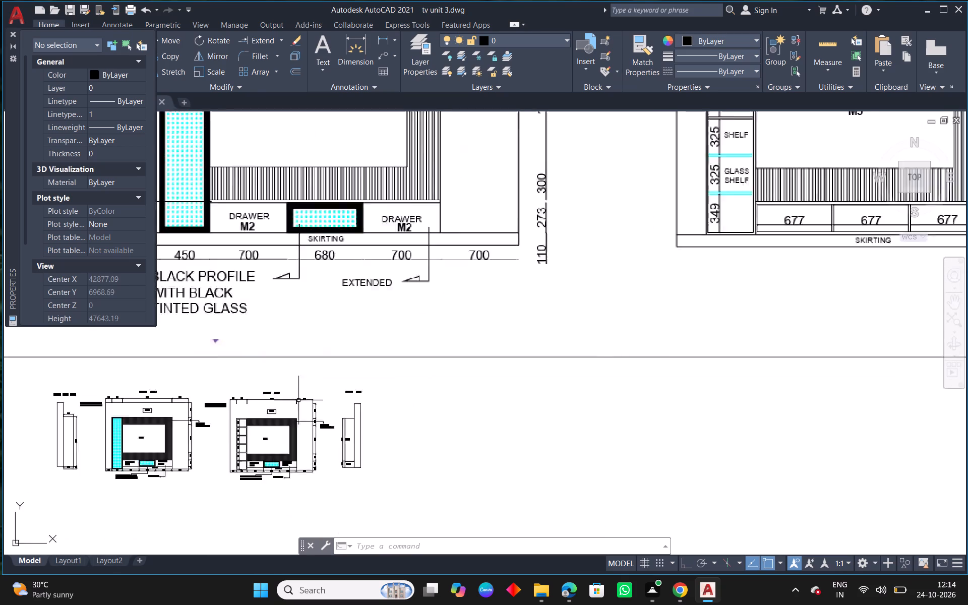
scroll(300, 399, up, 1)
scroll(414, 388, up, 2)
middle_drag(312, 411, 465, 372)
text(ED)
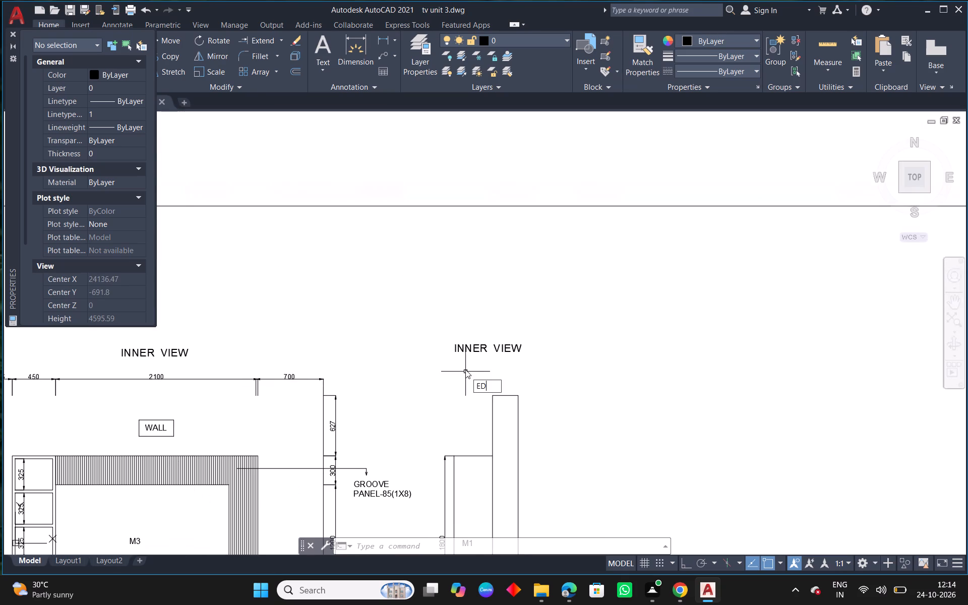
key(space)
click(466, 350)
scroll(464, 352, up, 2)
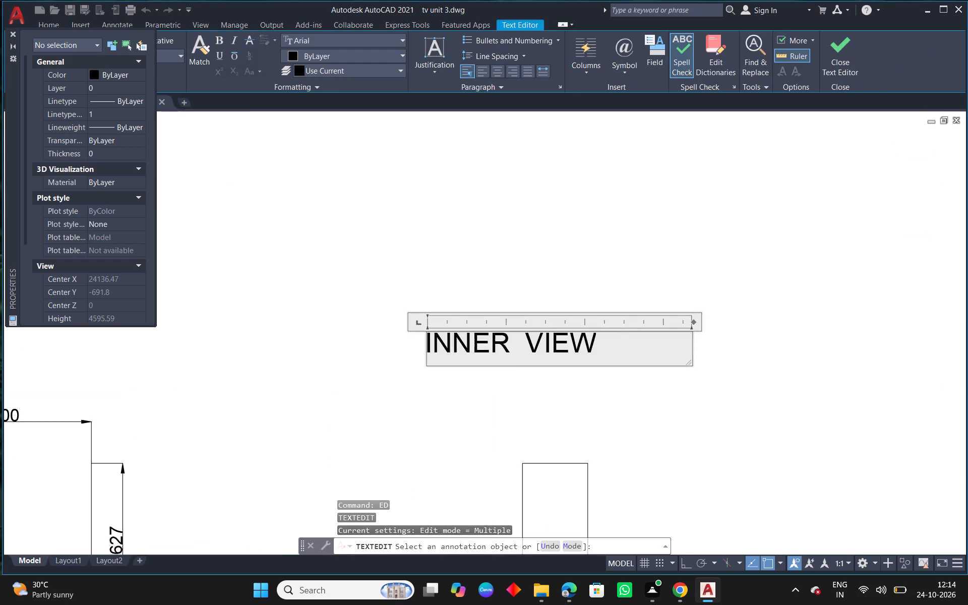
drag(515, 351, 421, 355)
key(BackSpace)
text(LEFT SIDE)
key(space)
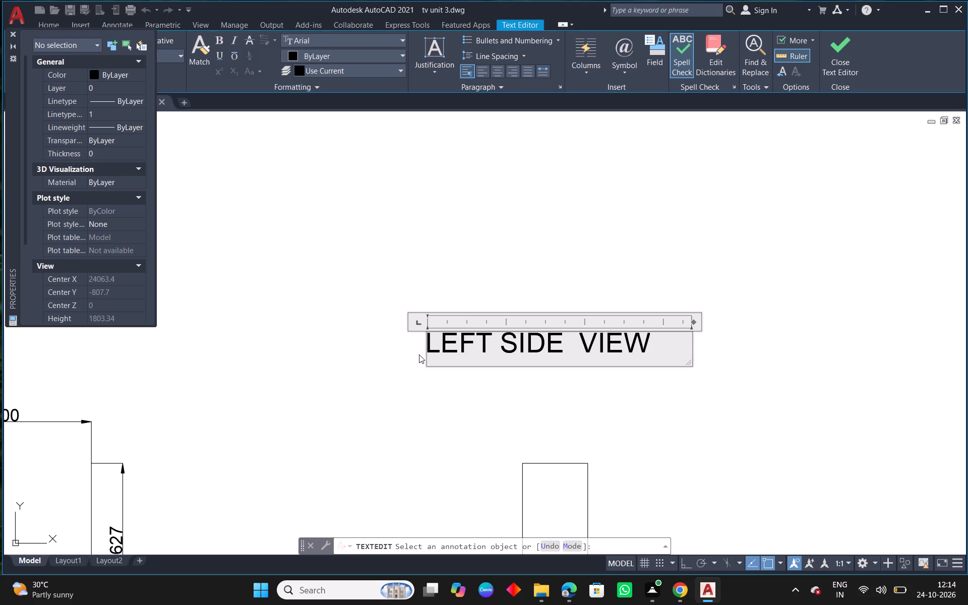
click(305, 243)
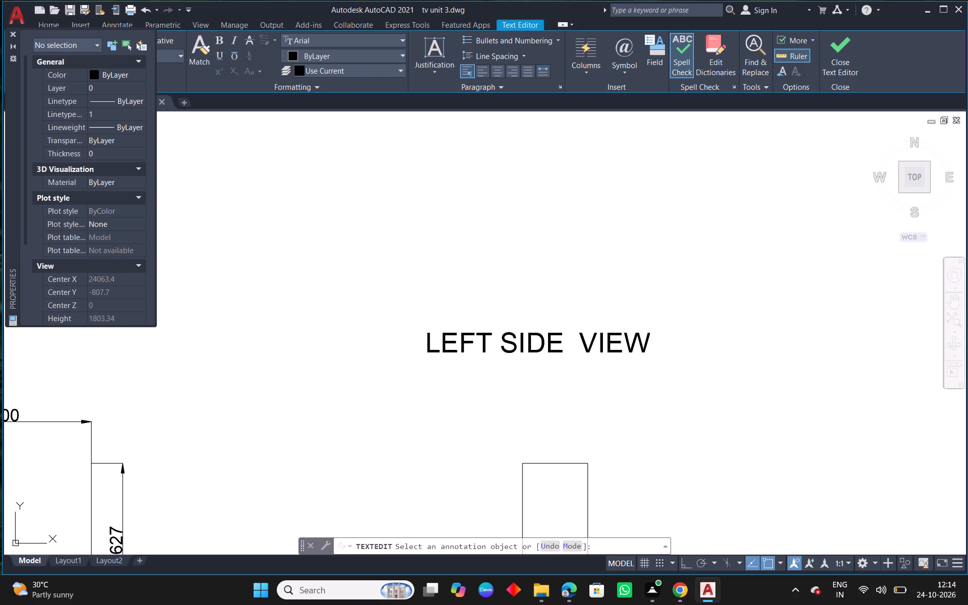
right_click(305, 243)
click(338, 249)
key(Escape)
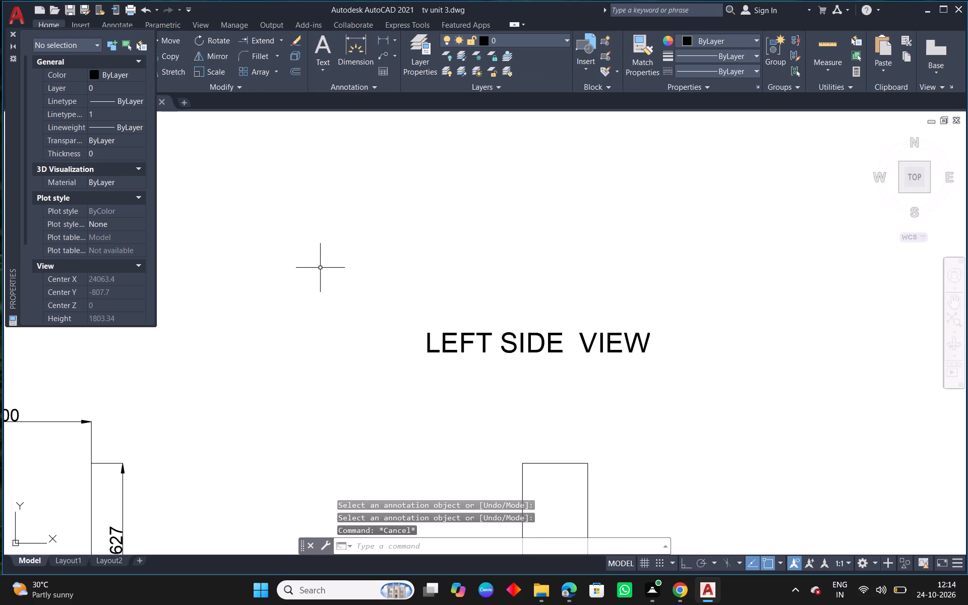
Select all four redrawn elevation views and save the drawing.
scroll(367, 314, down, 2)
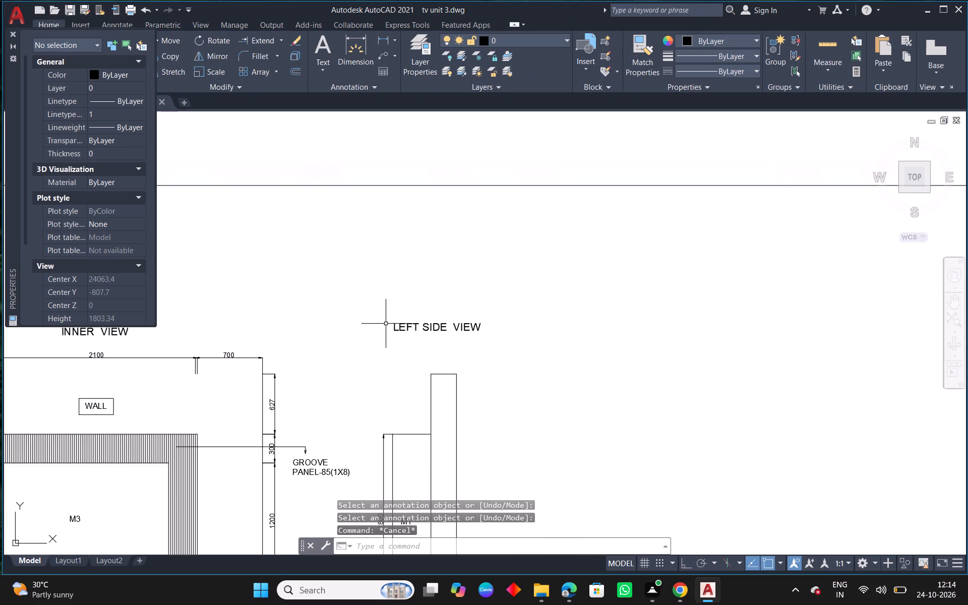
scroll(469, 378, down, 2)
middle_drag(417, 388, 617, 321)
click(757, 439)
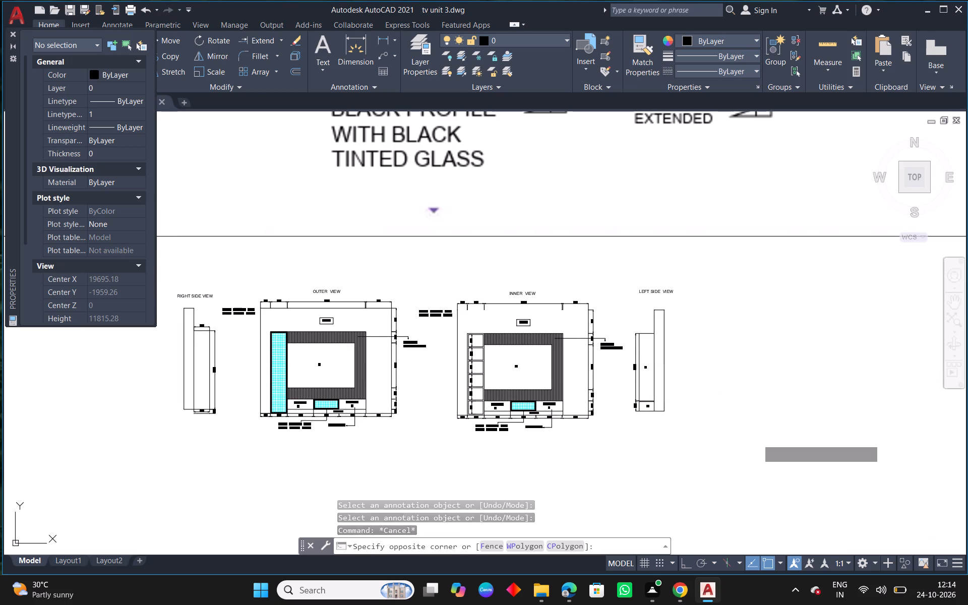
click(165, 267)
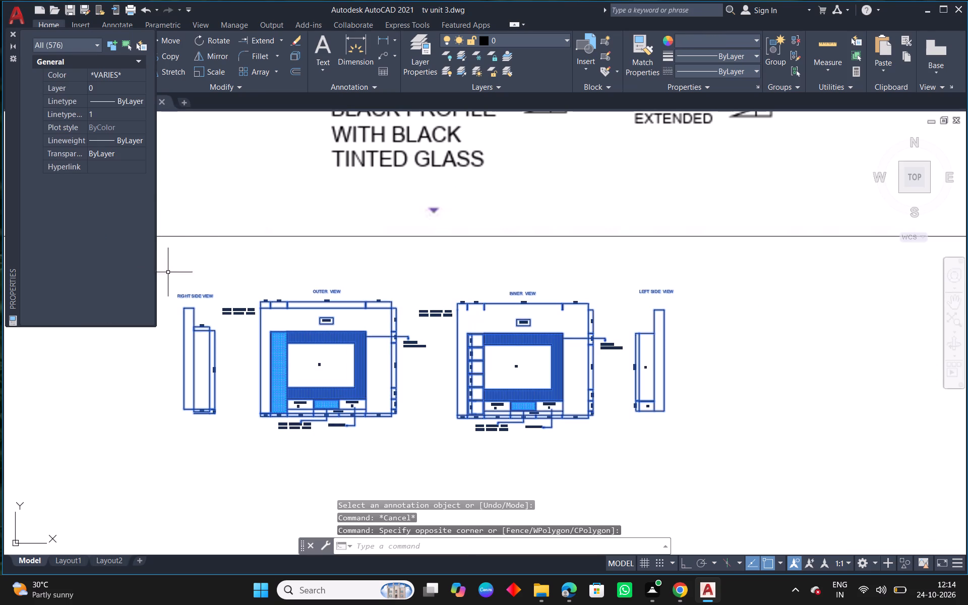
key(ctrl+s)
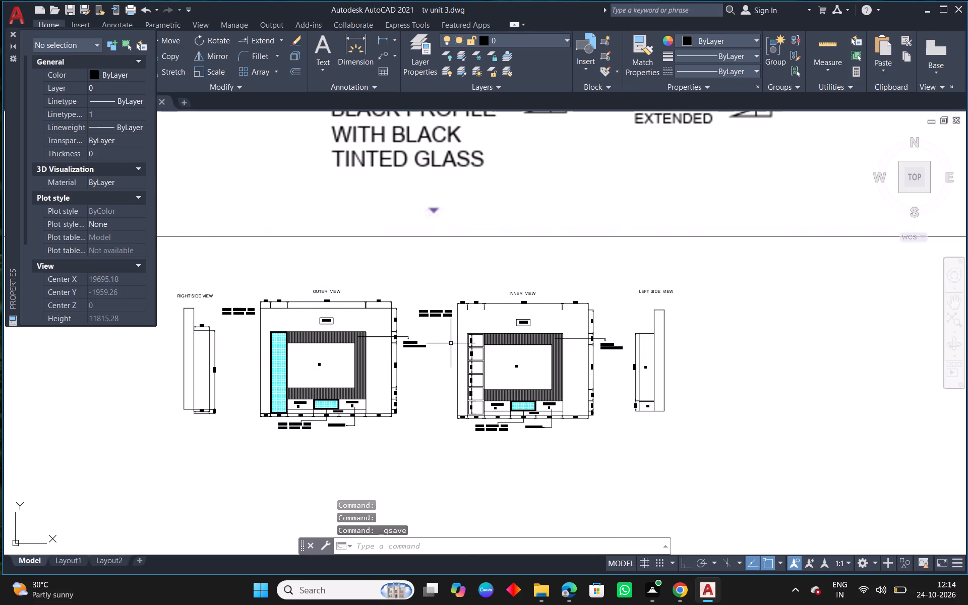
Set the Hatch colour to index colour 34 while working at the outer view's panel.
middle_drag(604, 365, 543, 367)
scroll(533, 375, down, 2)
middle_drag(729, 378, 693, 385)
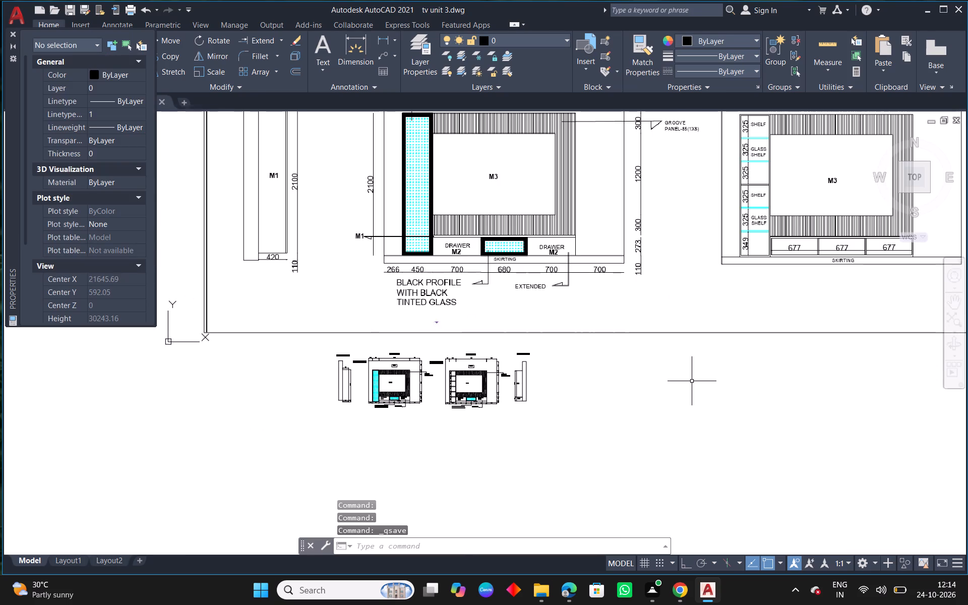
middle_drag(658, 385, 666, 262)
scroll(394, 246, up, 6)
middle_drag(324, 291, 392, 305)
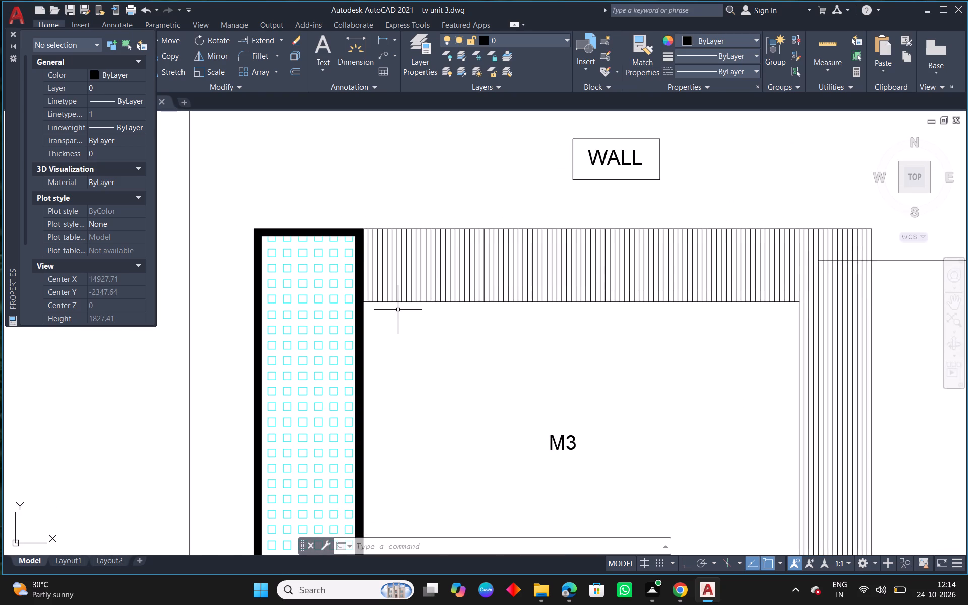
text(H)
key(space)
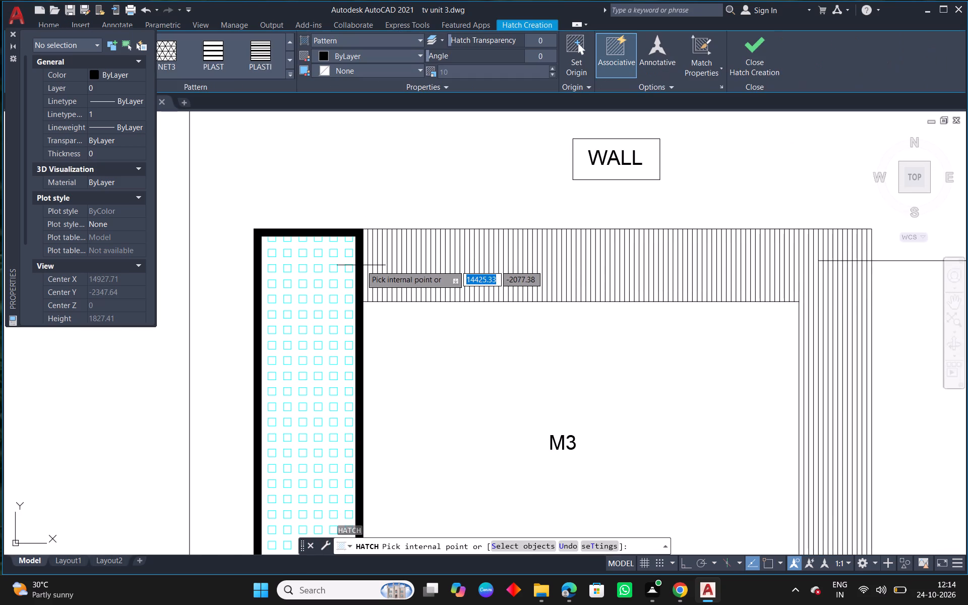
click(385, 53)
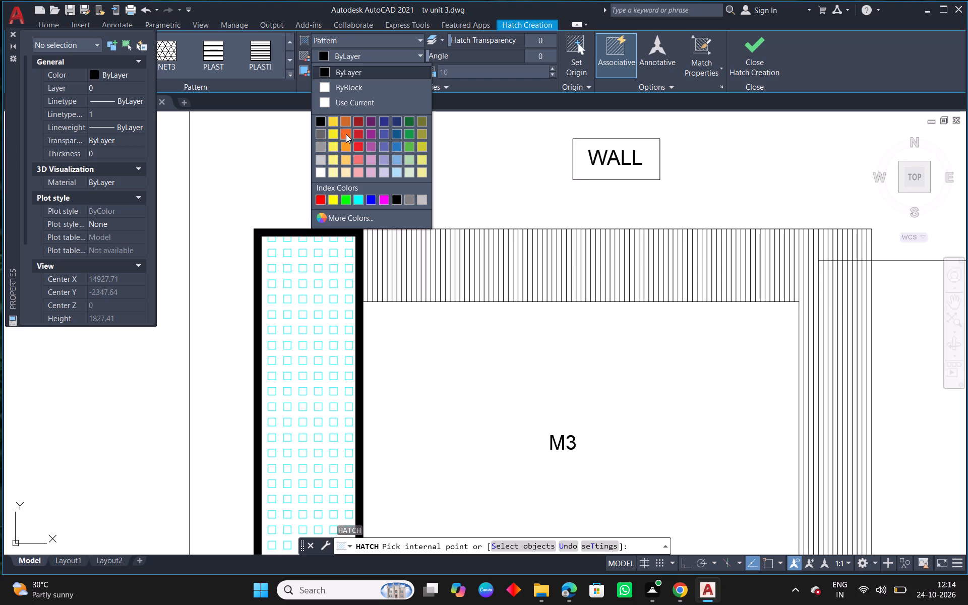
click(355, 219)
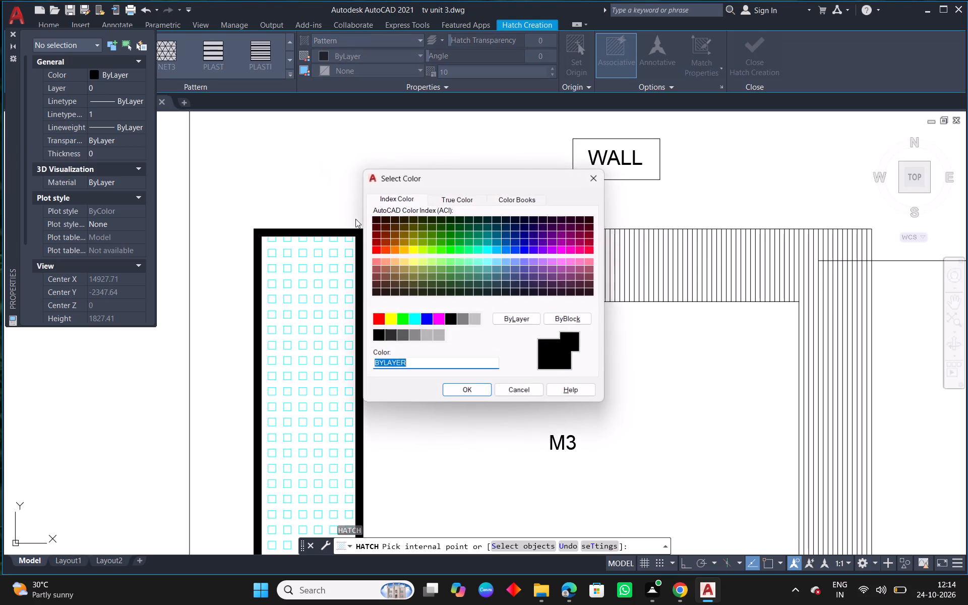
click(378, 225)
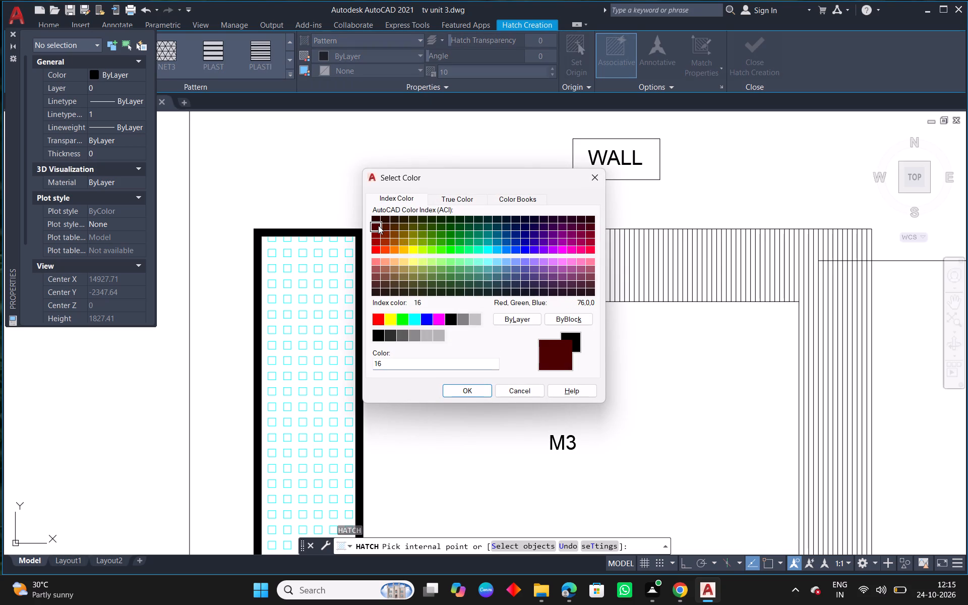
click(387, 225)
click(400, 225)
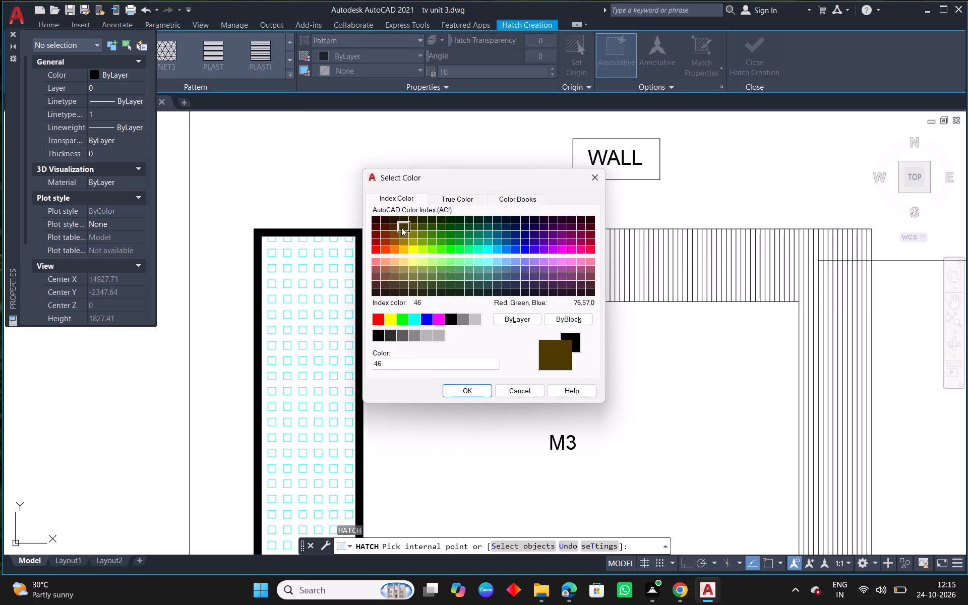
click(416, 226)
click(394, 232)
click(462, 389)
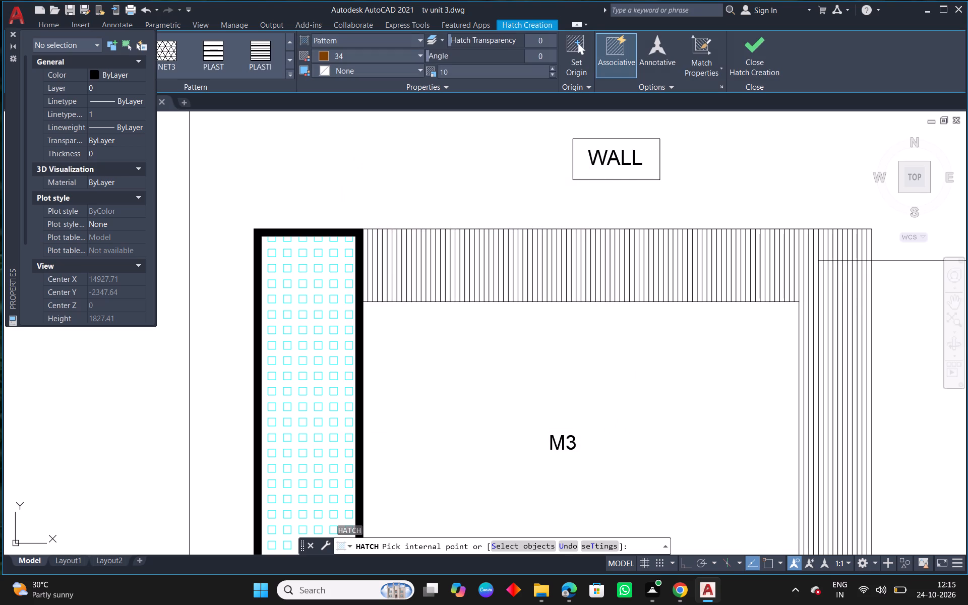
key(h)
key(space)
key(Escape)
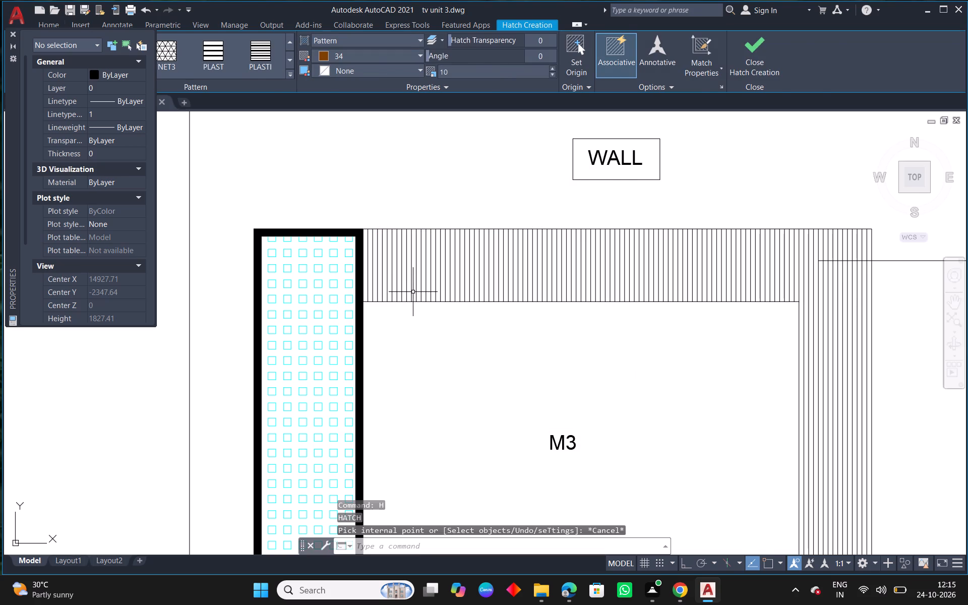
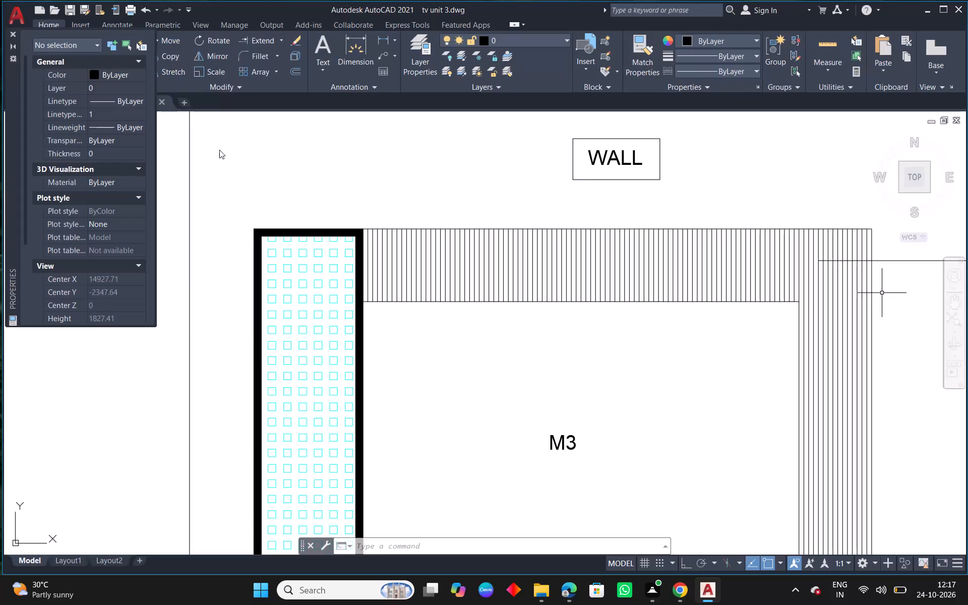
Hatch the first groove strip beside the black tinted glass profile, above M3, with the current pattern in colour 34.
text(H)
key(space)
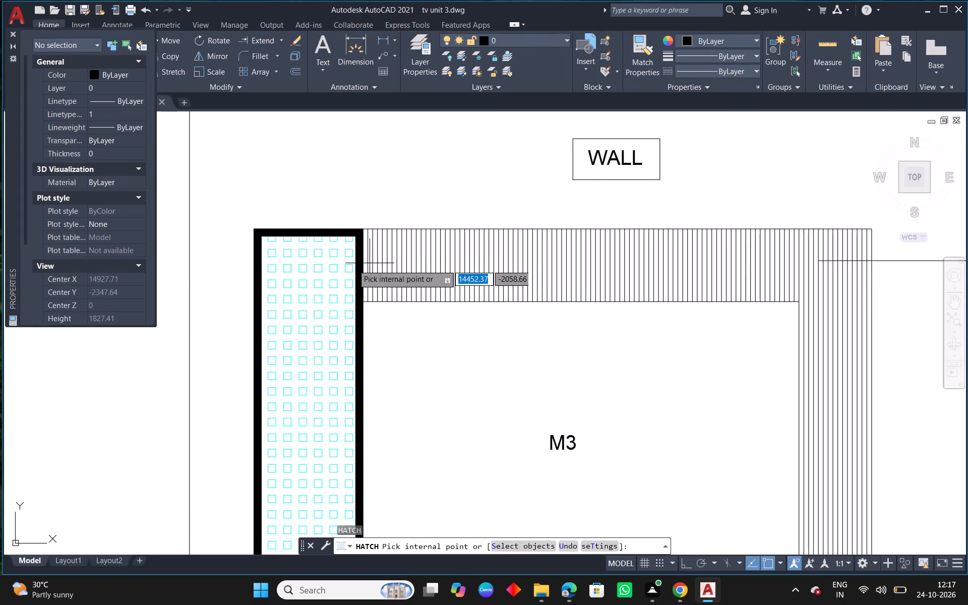
scroll(371, 267, up, 1)
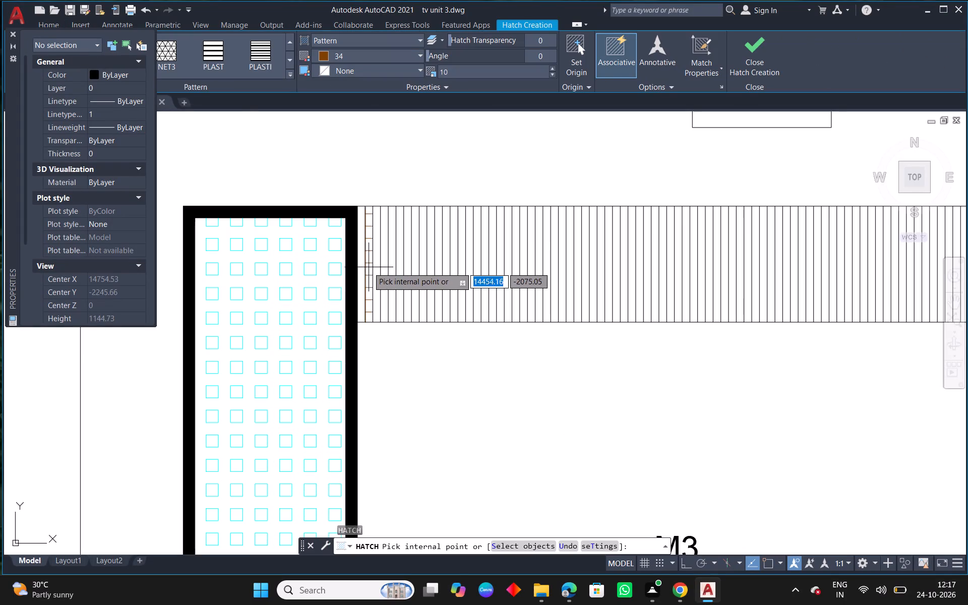
click(368, 267)
key(Escape)
Change the pattern of that first strip's hatch to SOLID.
click(369, 261)
click(369, 265)
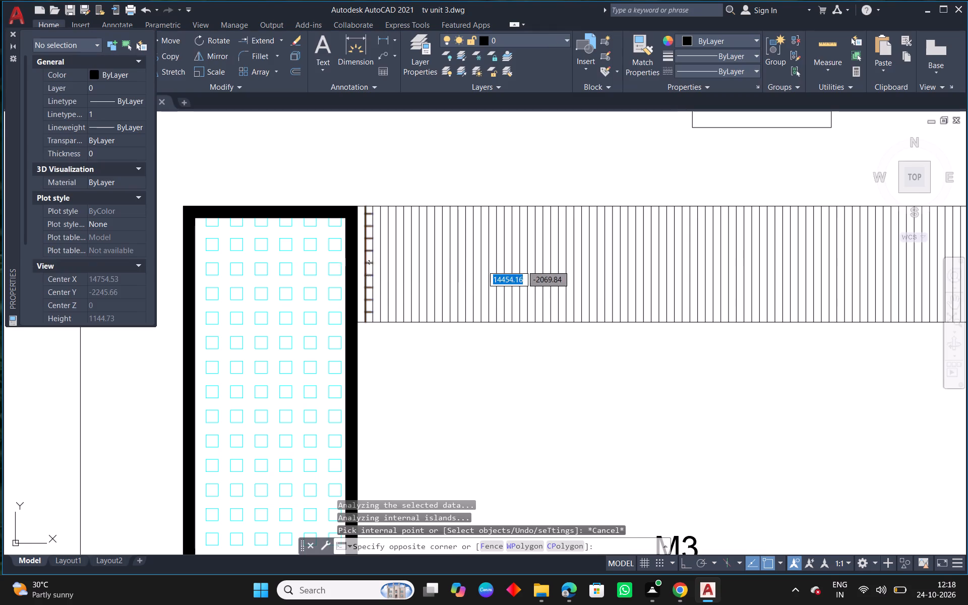
click(10, 33)
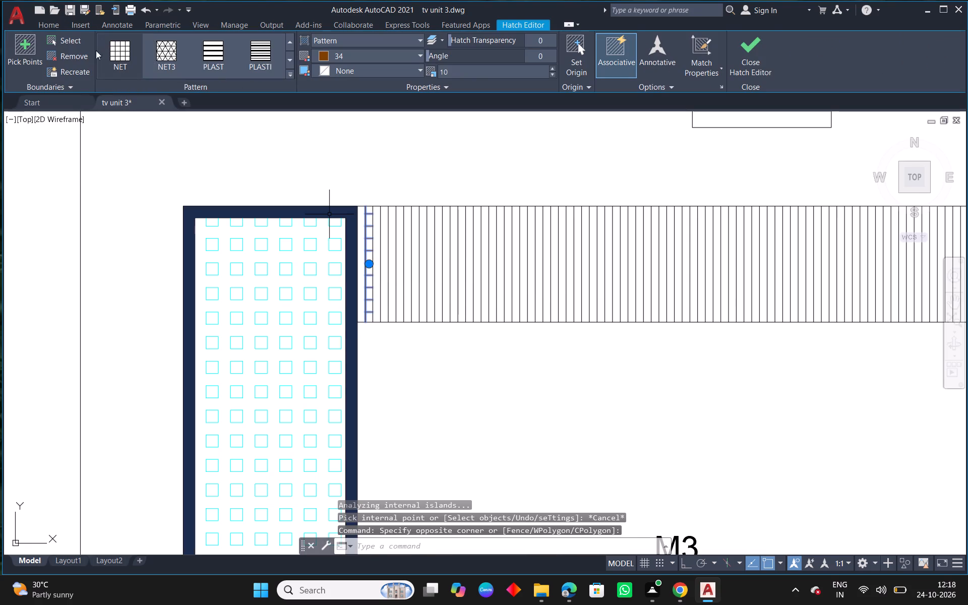
scroll(165, 60, up, 20)
scroll(165, 60, up, 3)
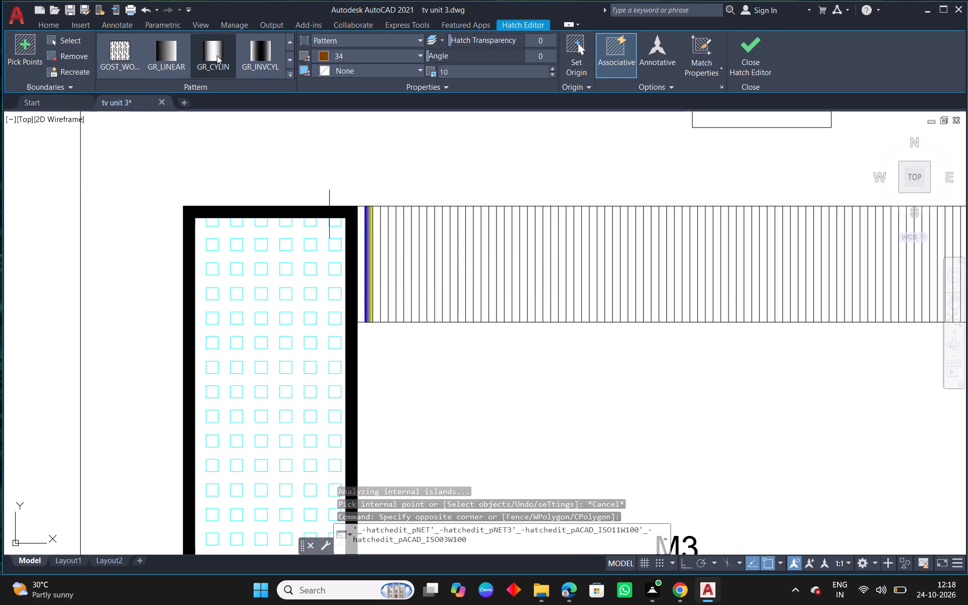
scroll(203, 53, up, 10)
click(293, 41)
click(318, 40)
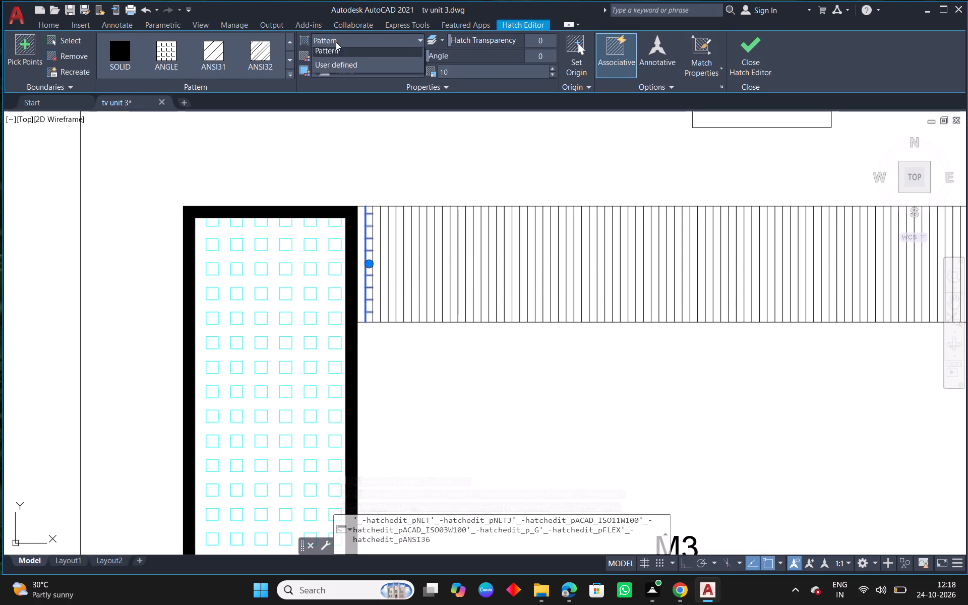
click(126, 53)
click(122, 59)
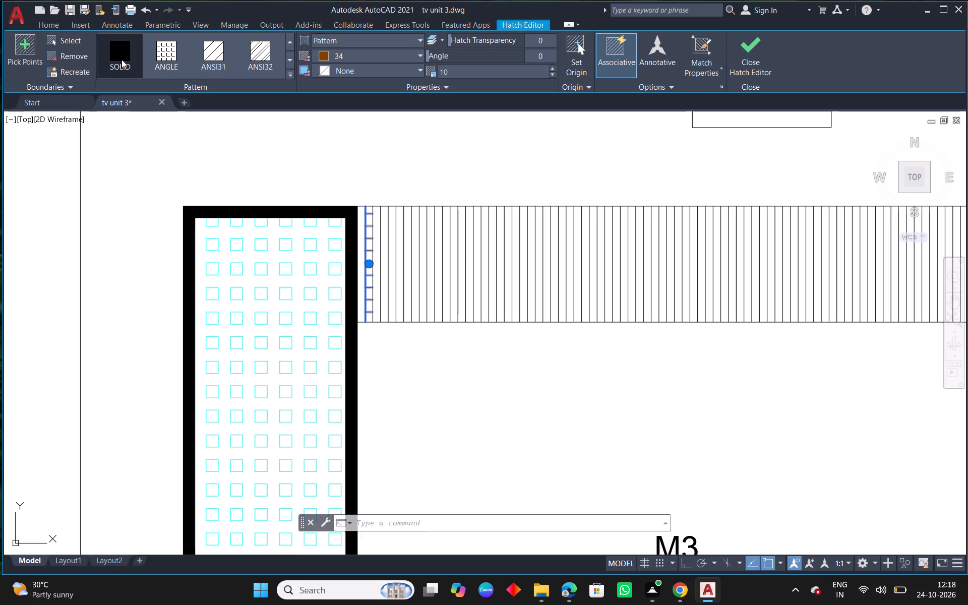
key(Escape)
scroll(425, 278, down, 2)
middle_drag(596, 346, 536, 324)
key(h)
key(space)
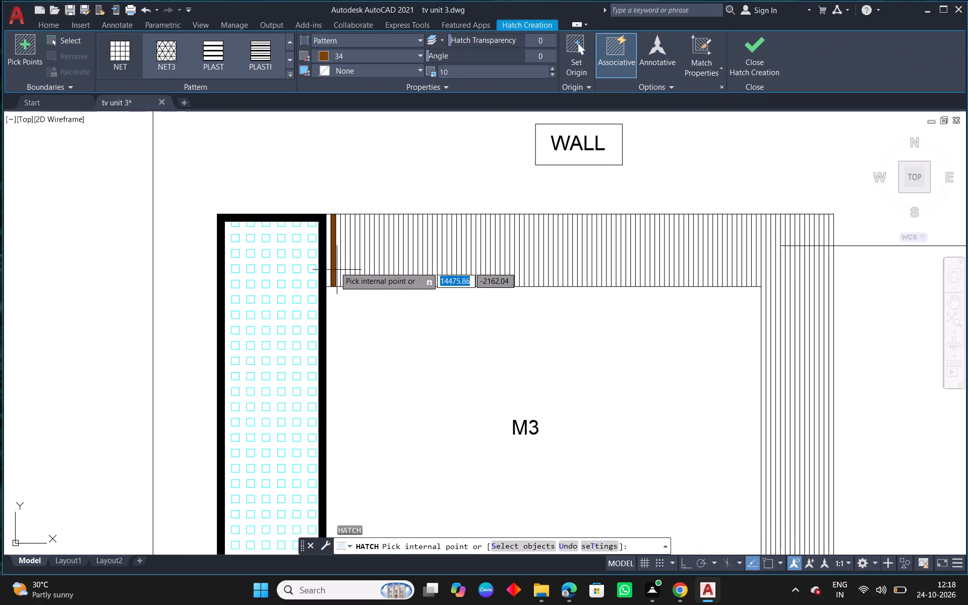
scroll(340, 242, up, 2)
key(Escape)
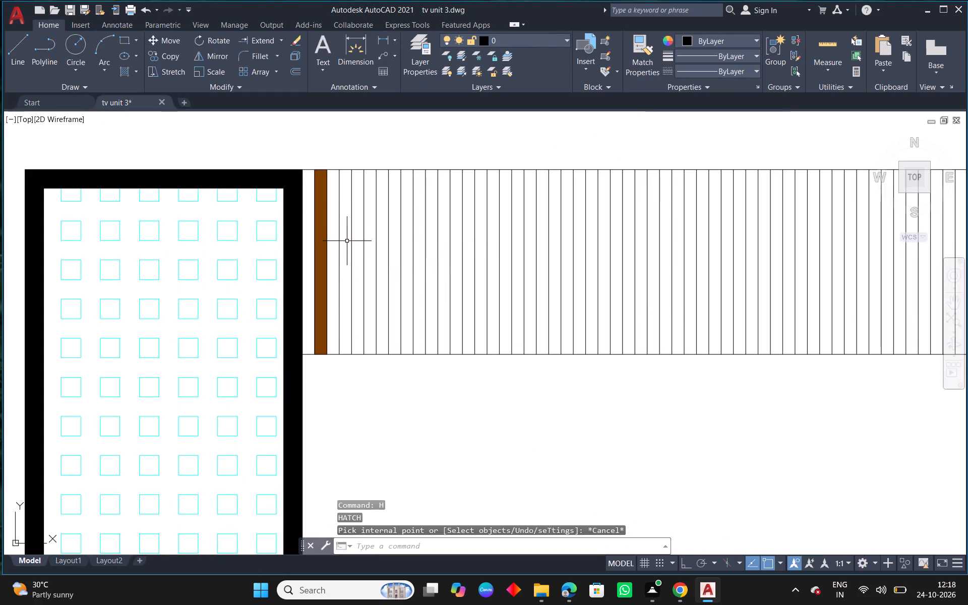
Start a solid hatch in colour 34 and fill the next thirteen alternate strips of the groove panel above M3.
text(H)
key(space)
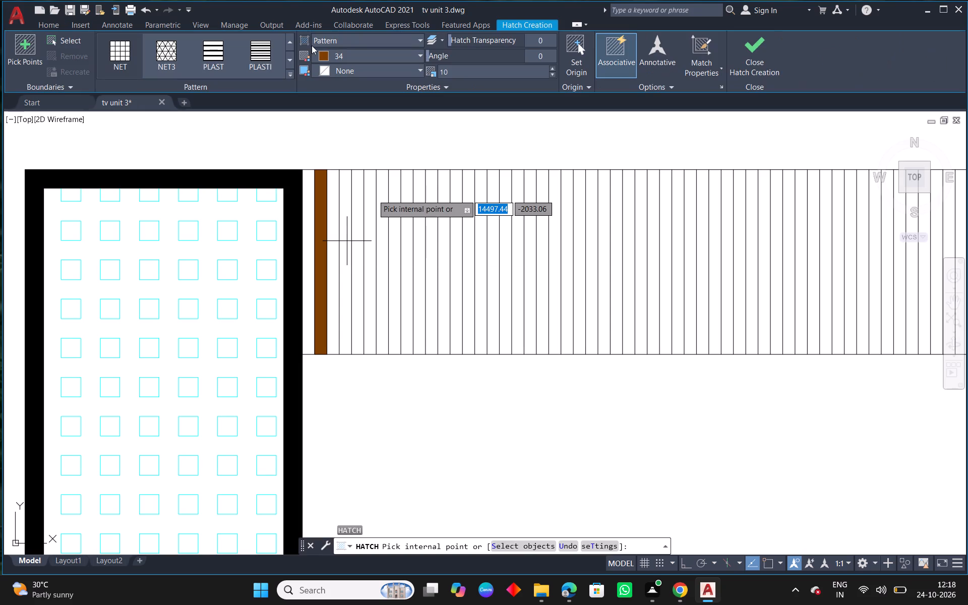
click(358, 42)
click(339, 57)
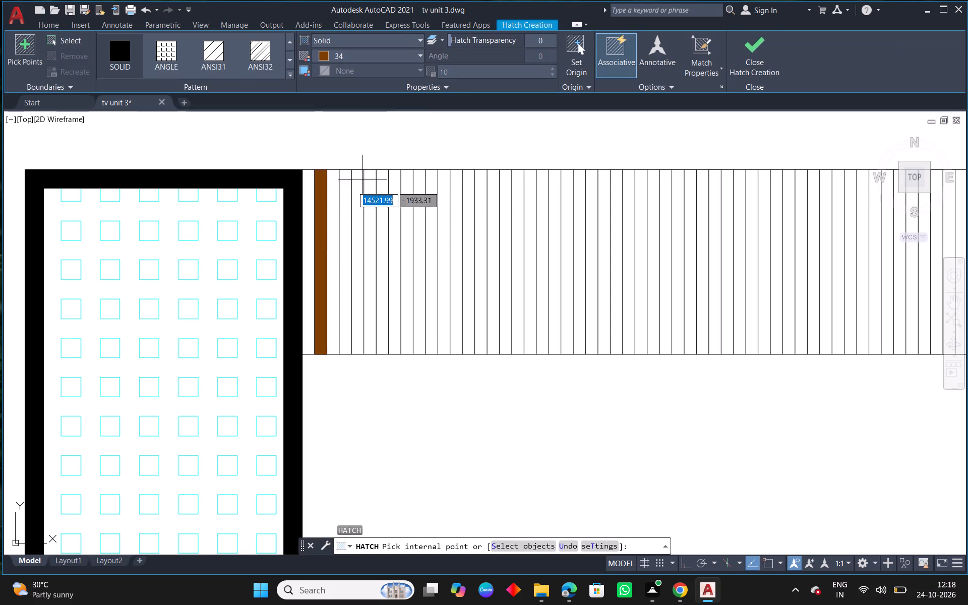
click(343, 193)
click(371, 194)
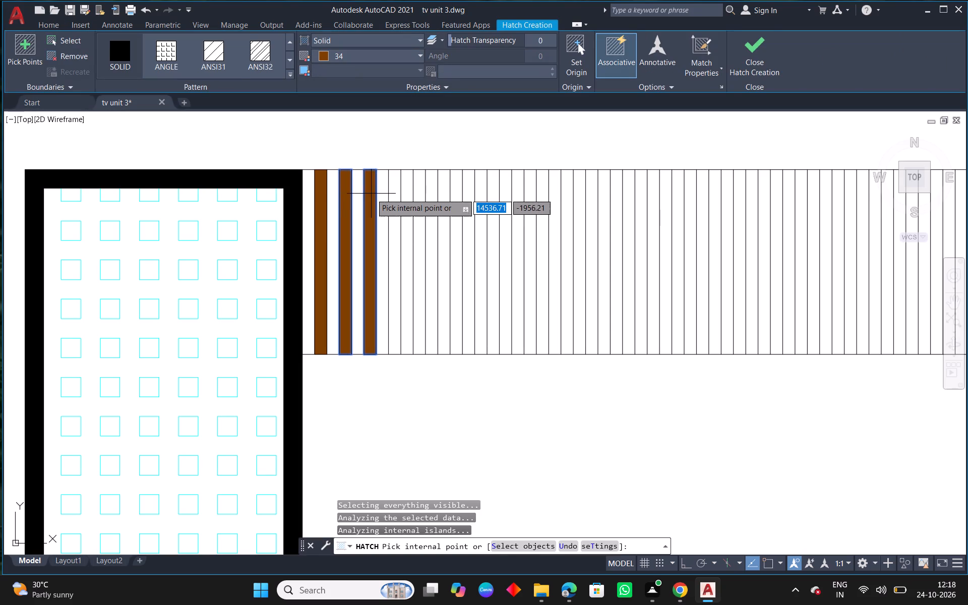
click(396, 196)
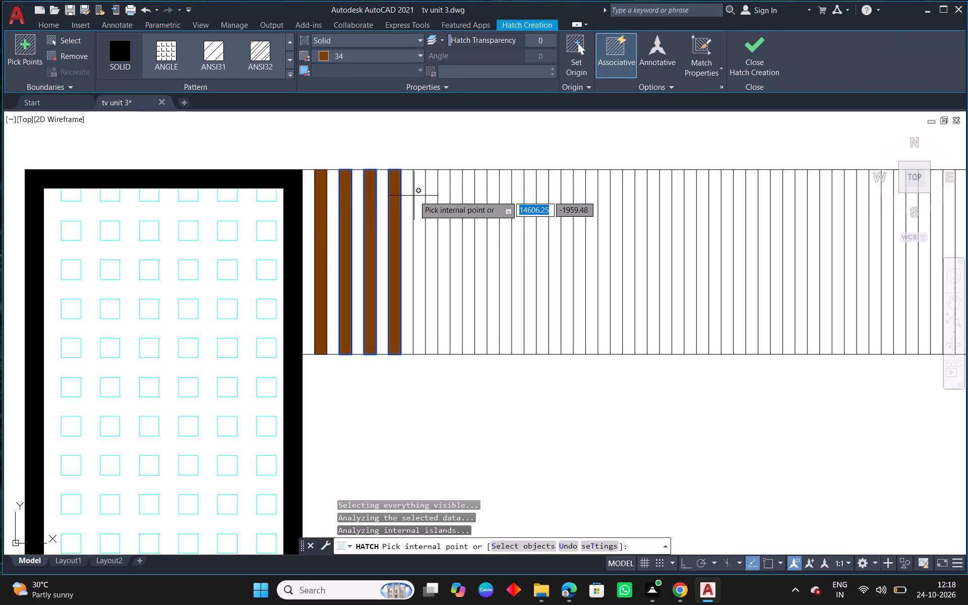
click(422, 196)
click(442, 197)
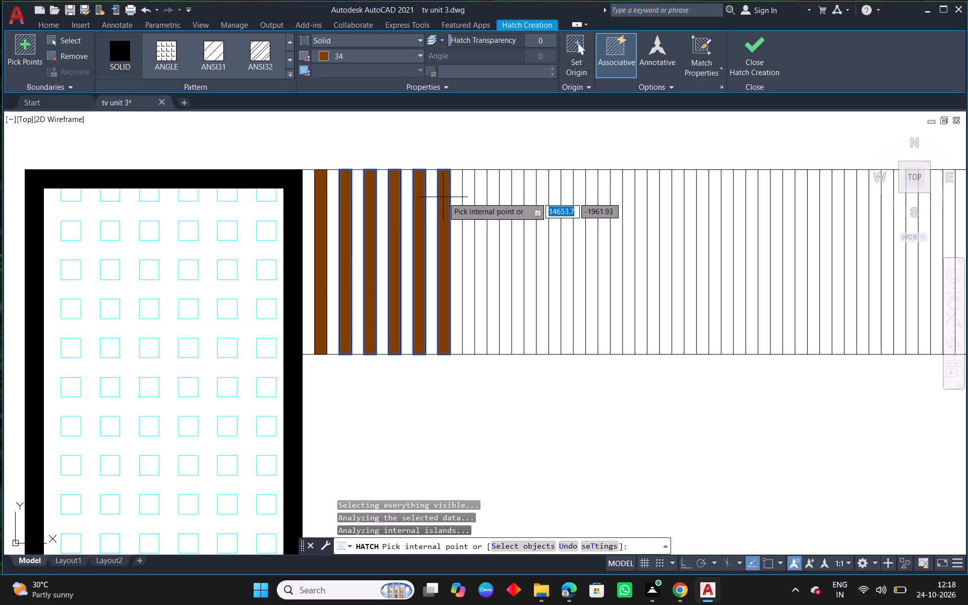
click(471, 200)
click(494, 201)
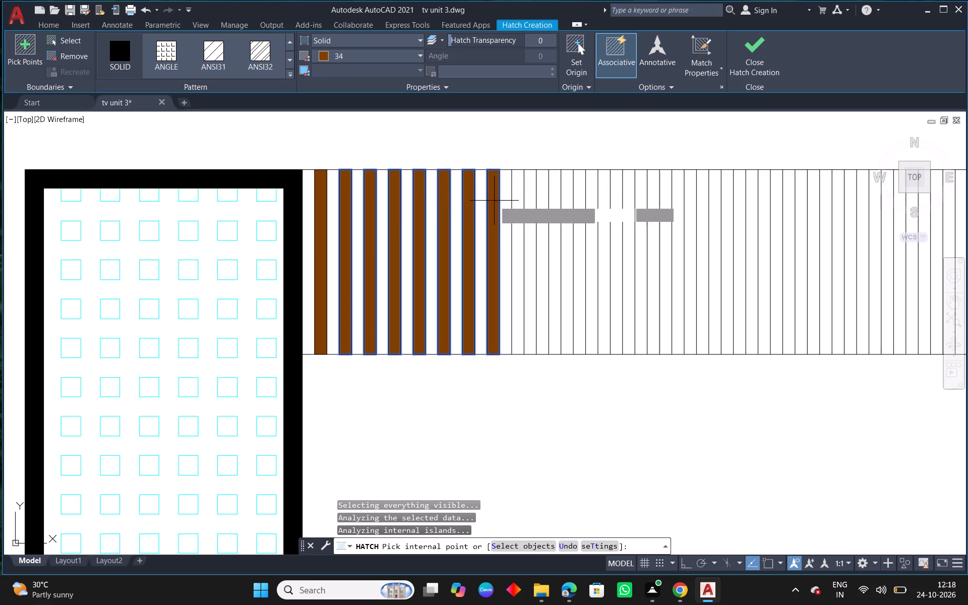
click(520, 201)
click(542, 204)
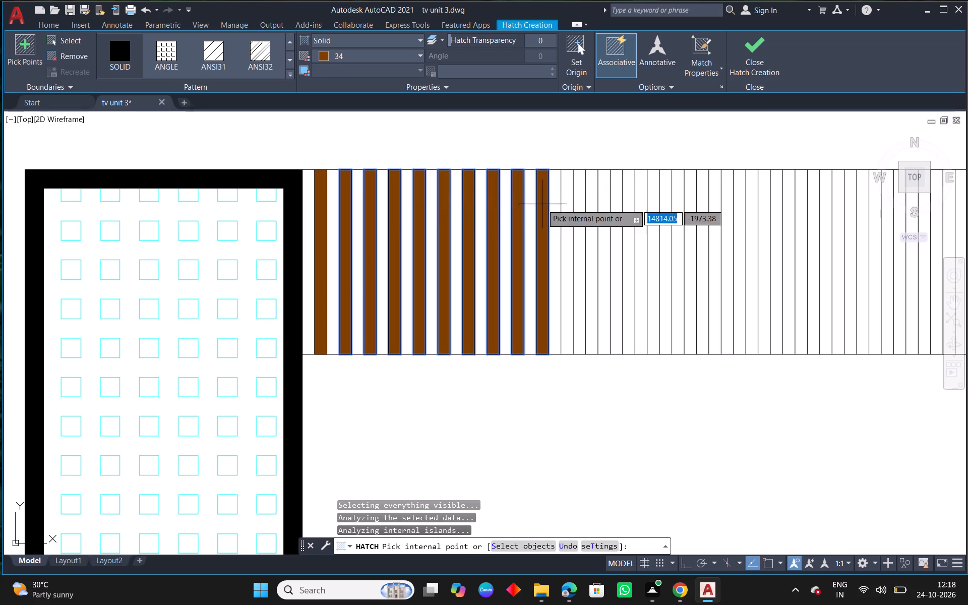
click(567, 205)
click(591, 208)
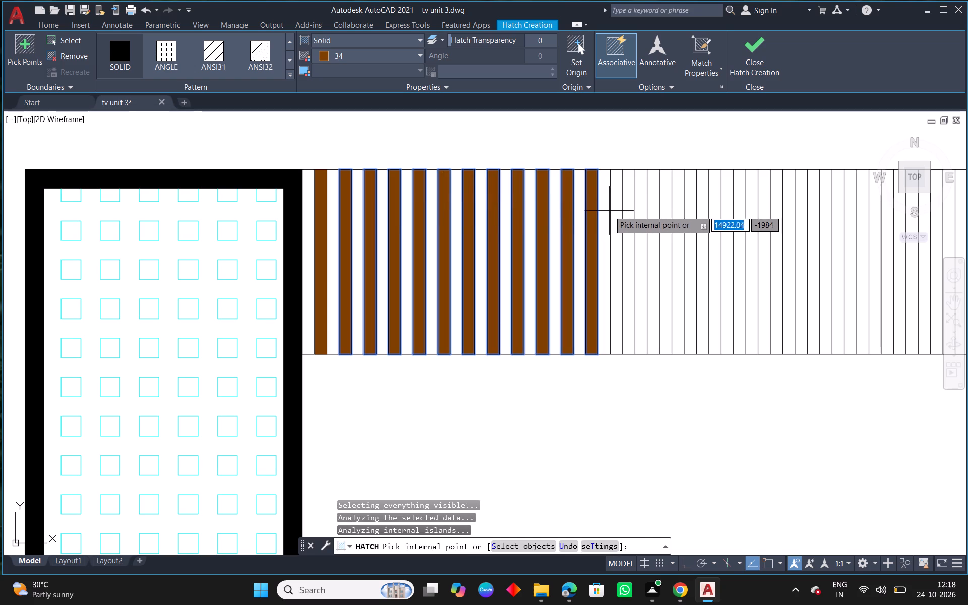
click(615, 211)
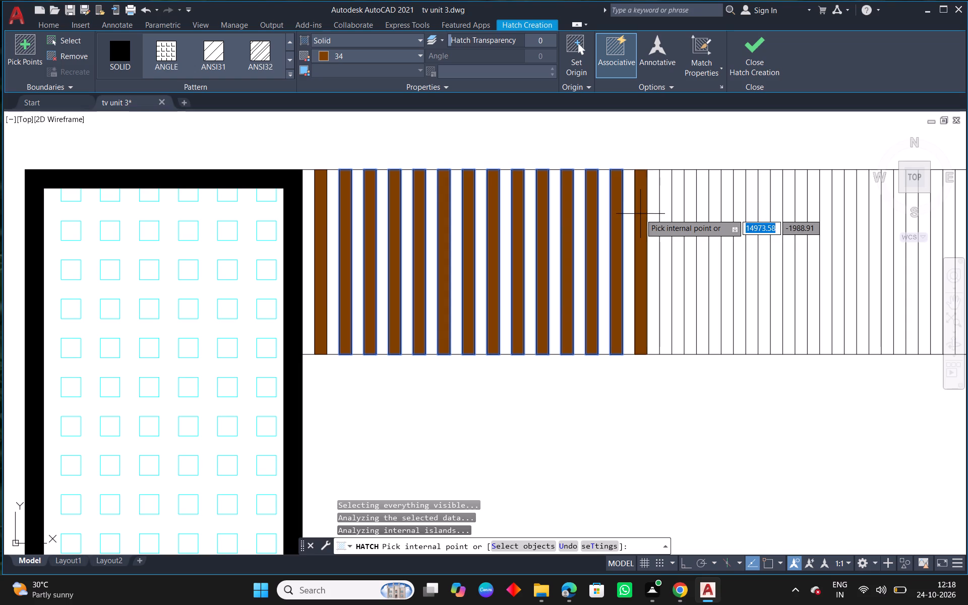
click(640, 214)
Add the following twelve alternate strips of the groove panel above M3 to the solid hatch.
middle_drag(648, 231, 422, 207)
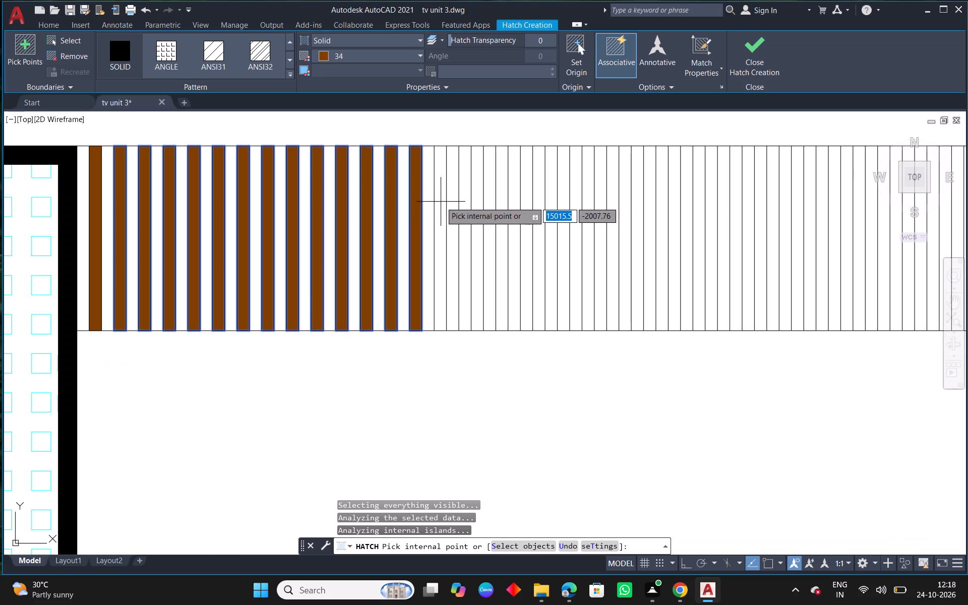
click(441, 202)
click(468, 203)
click(493, 203)
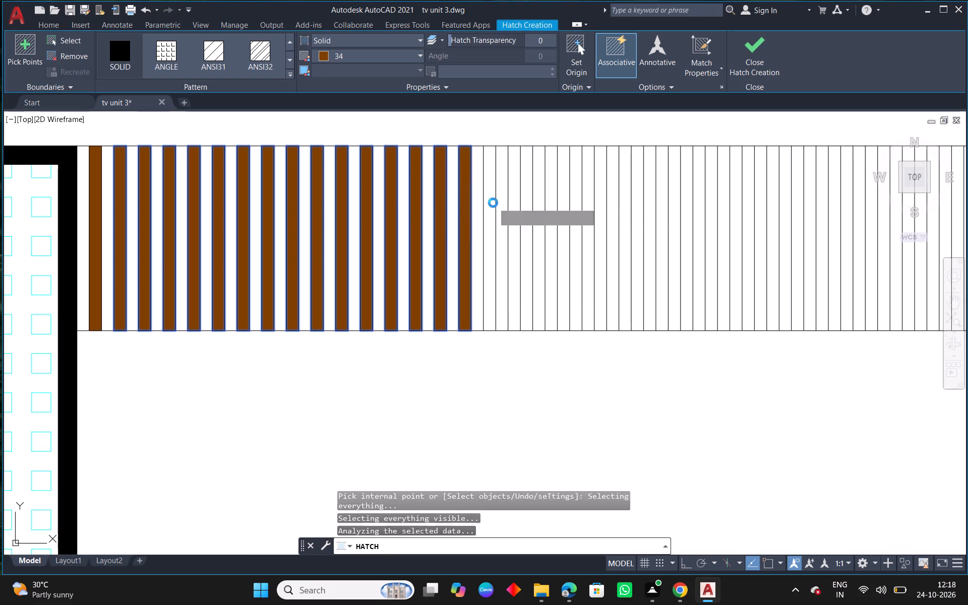
click(516, 203)
click(537, 204)
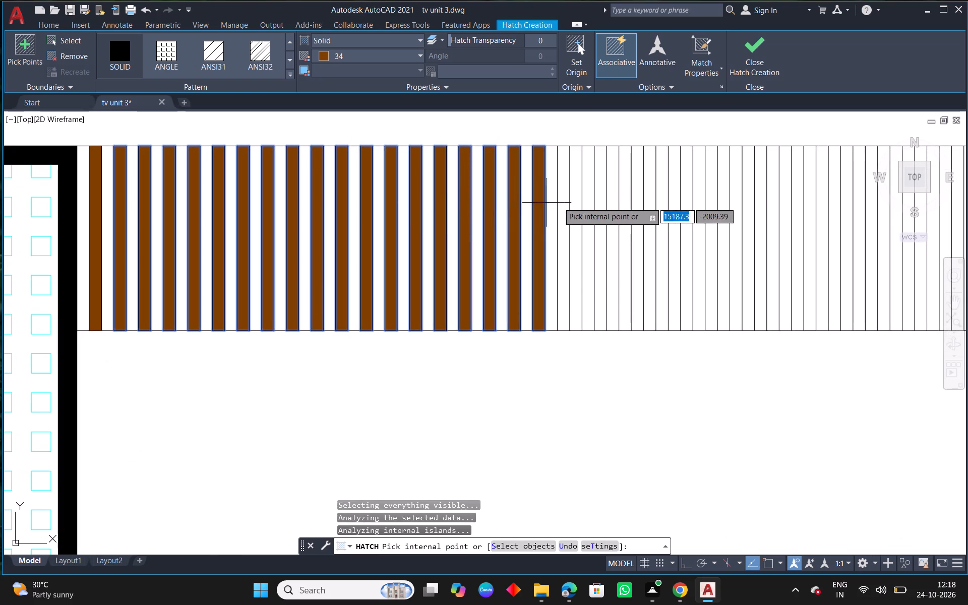
click(561, 202)
click(587, 203)
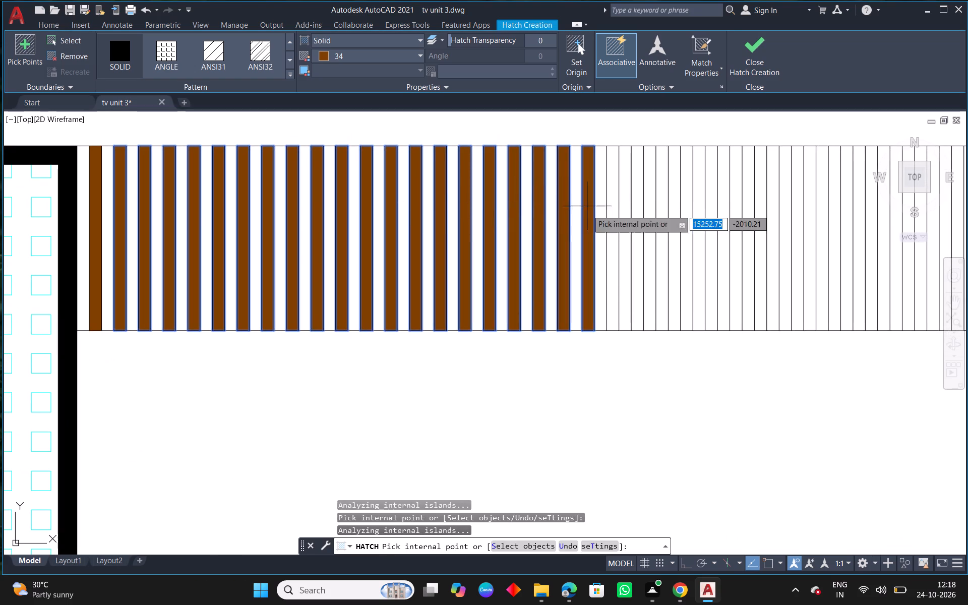
middle_drag(588, 210, 381, 195)
scroll(413, 195, up, 1)
click(403, 206)
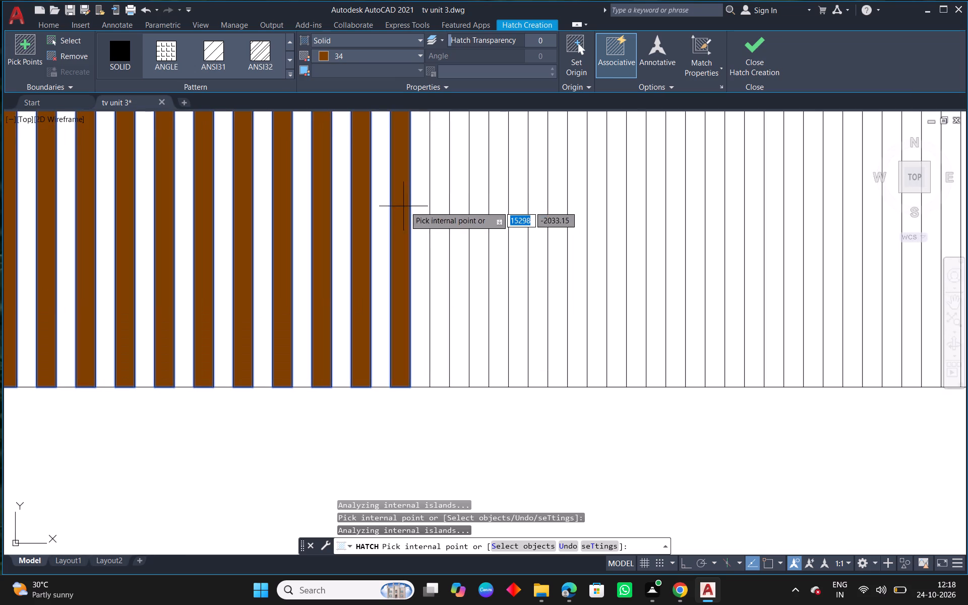
click(436, 206)
click(479, 208)
click(517, 211)
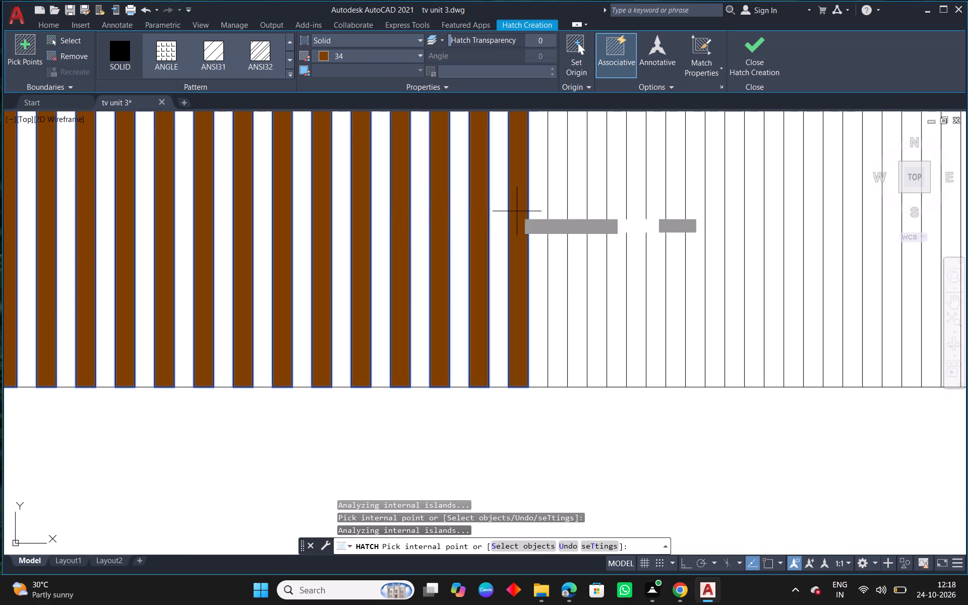
click(558, 211)
Fill fourteen more alternate strips of the upper groove panel with the same solid colour 34 hatch.
middle_drag(608, 226, 279, 209)
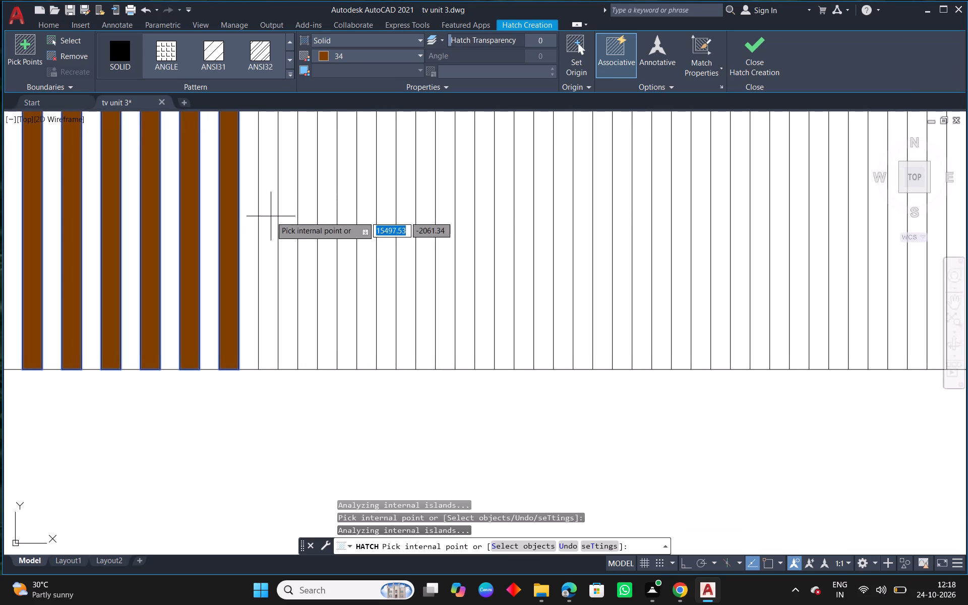
click(269, 219)
click(307, 221)
click(350, 222)
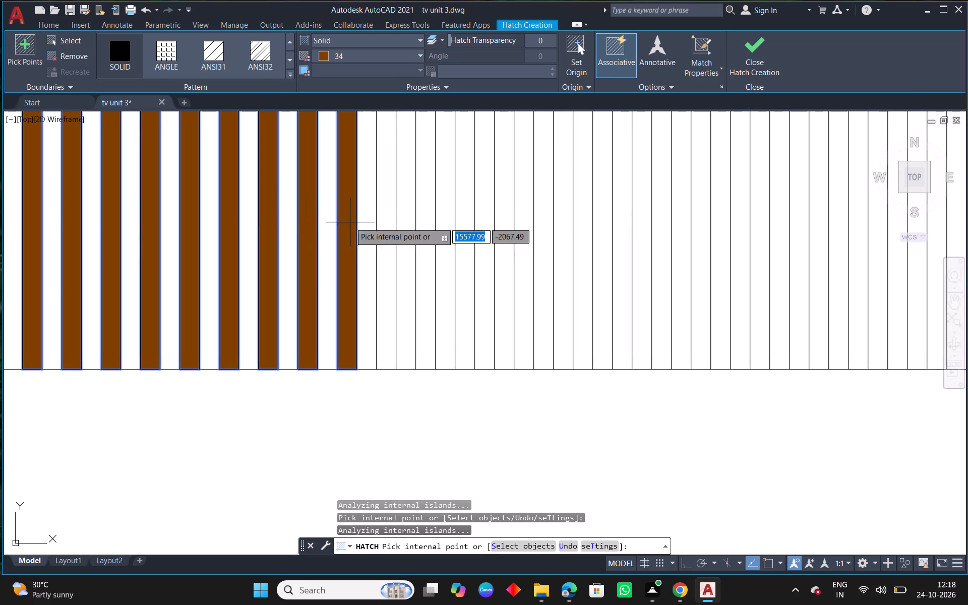
click(391, 225)
click(425, 224)
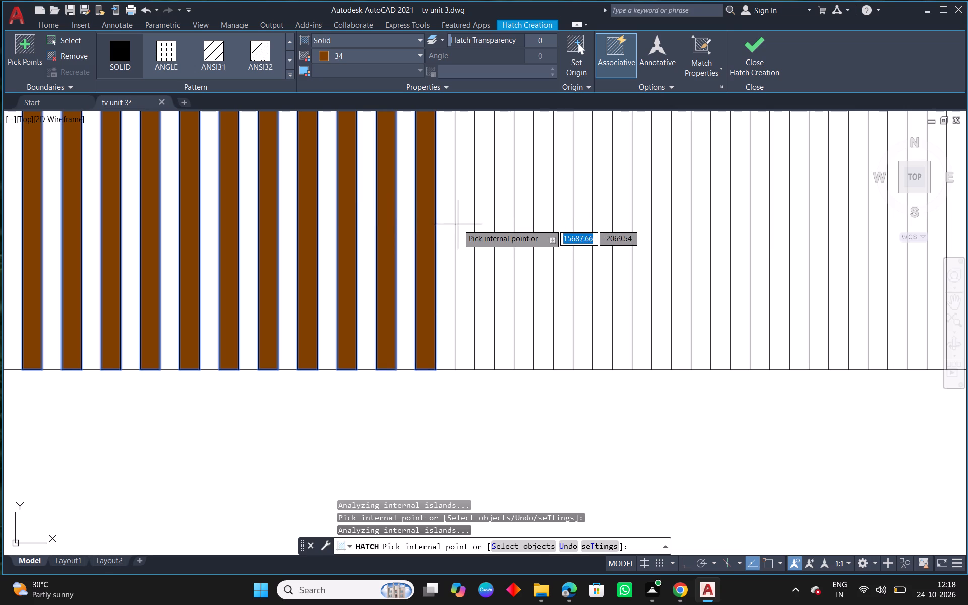
click(461, 225)
middle_drag(501, 236, 188, 221)
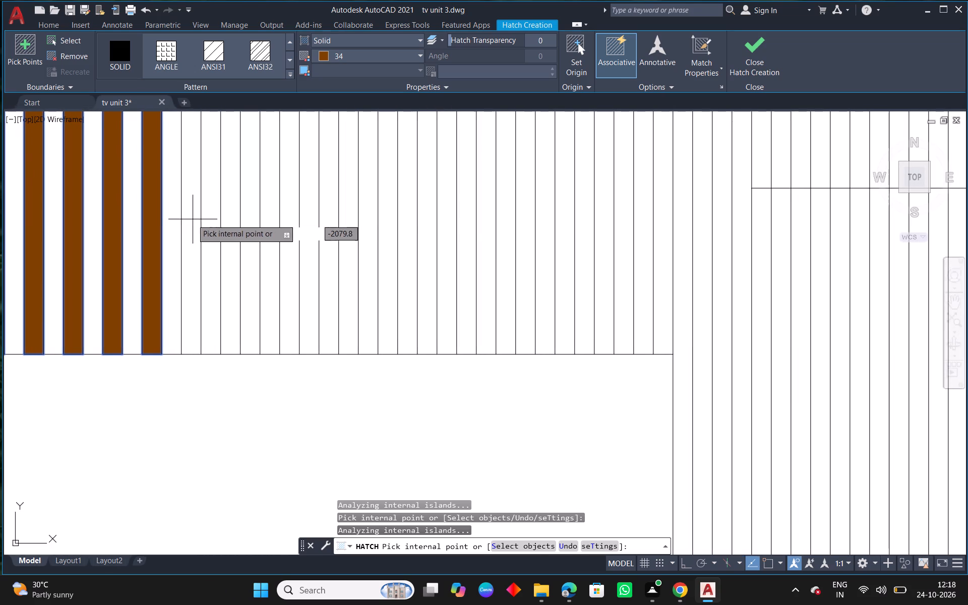
click(192, 219)
click(234, 219)
click(273, 224)
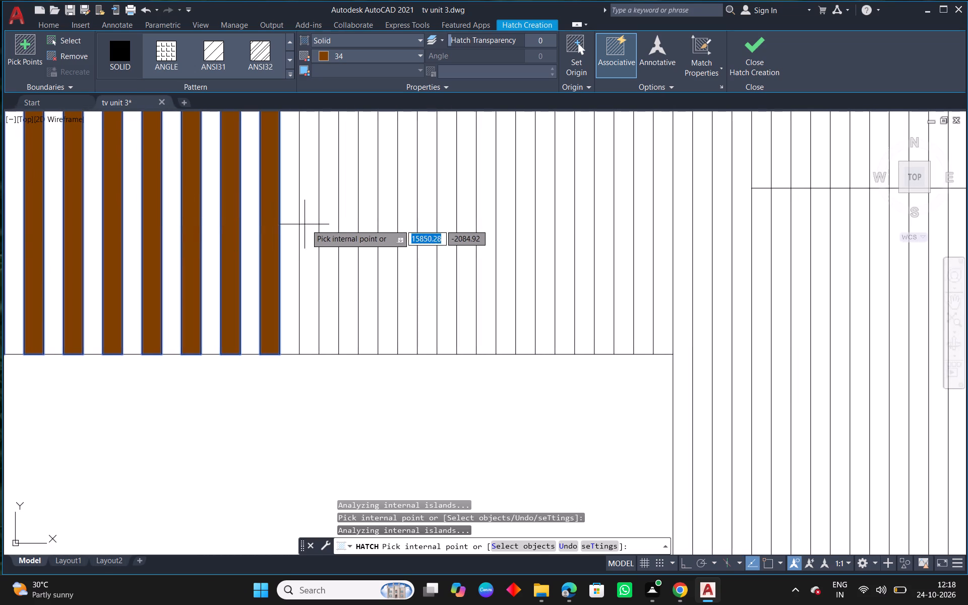
click(312, 224)
click(353, 226)
click(391, 231)
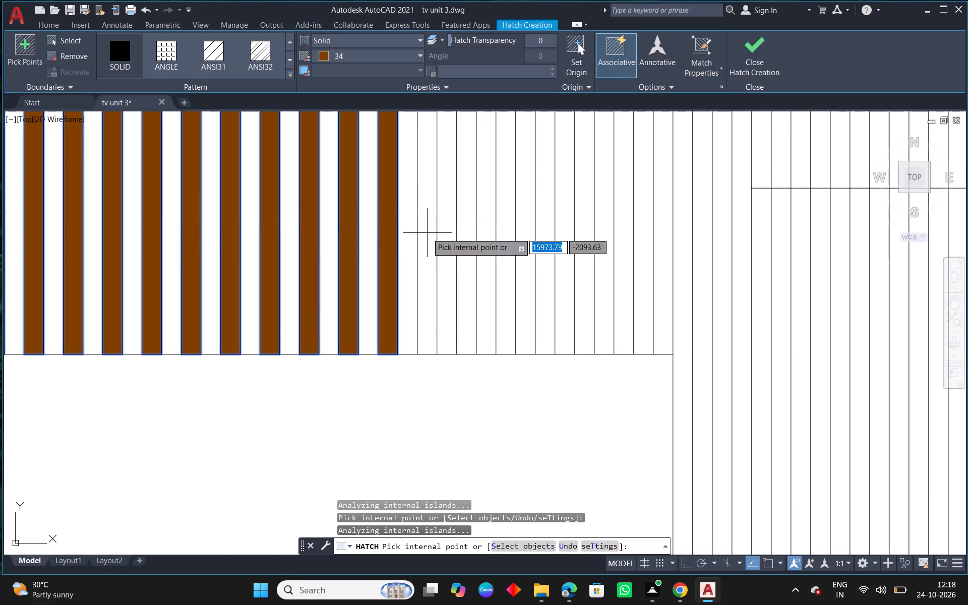
click(431, 235)
click(465, 237)
Fill the last five alternate strips of the upper groove panel, ending at the corner of the M3 area.
middle_drag(482, 247, 273, 231)
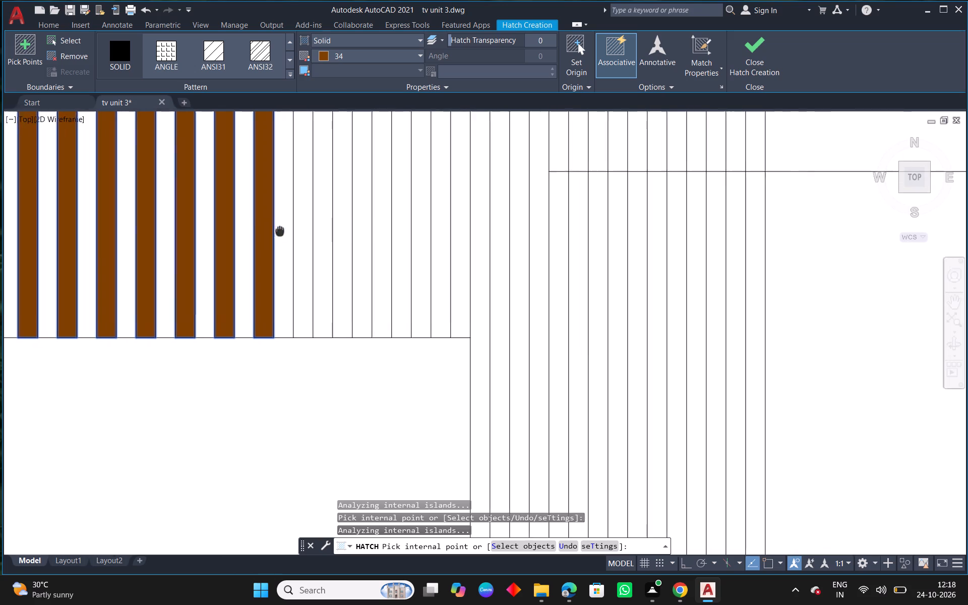
middle_drag(273, 231, 265, 232)
click(288, 232)
click(326, 231)
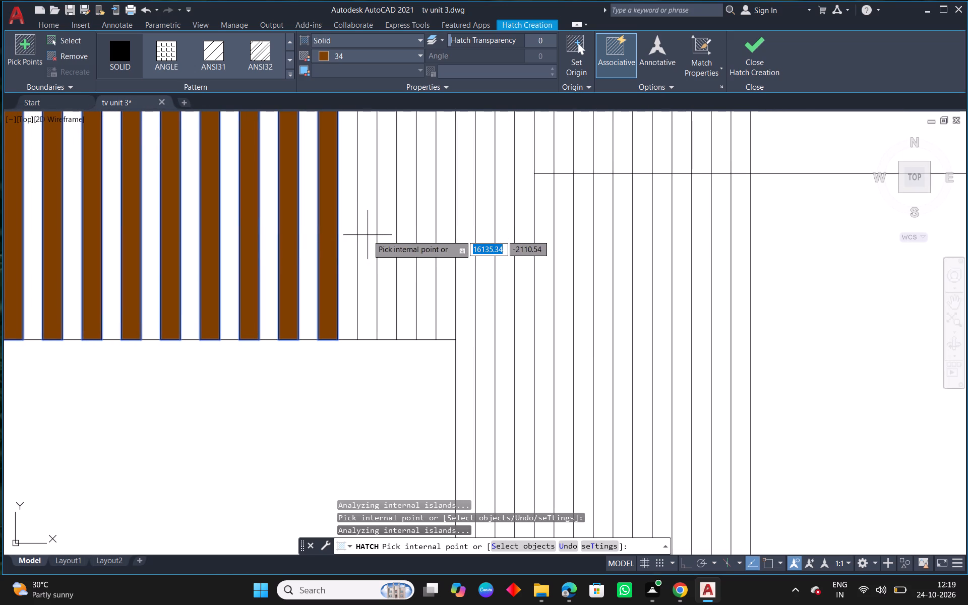
click(368, 235)
click(401, 239)
click(445, 241)
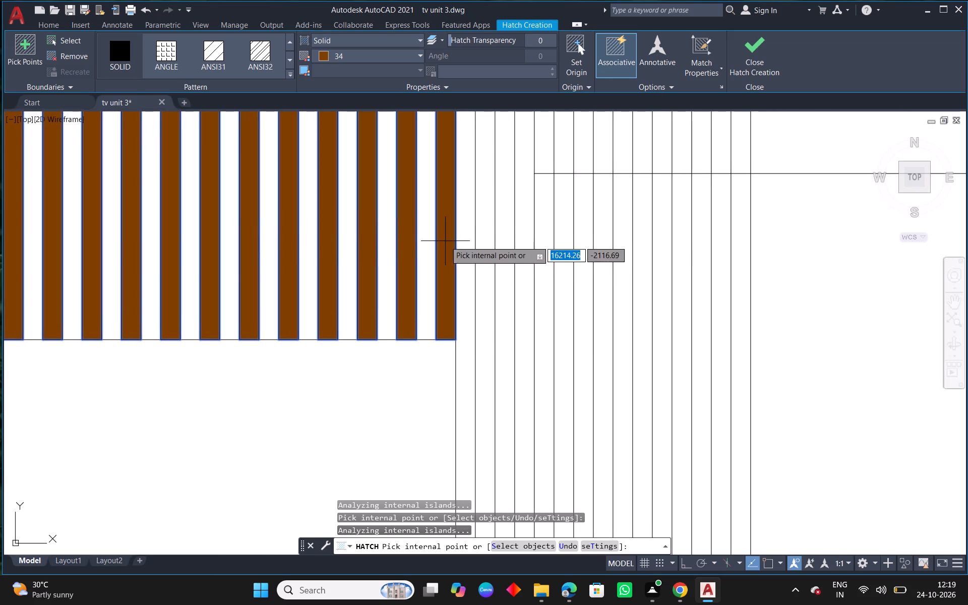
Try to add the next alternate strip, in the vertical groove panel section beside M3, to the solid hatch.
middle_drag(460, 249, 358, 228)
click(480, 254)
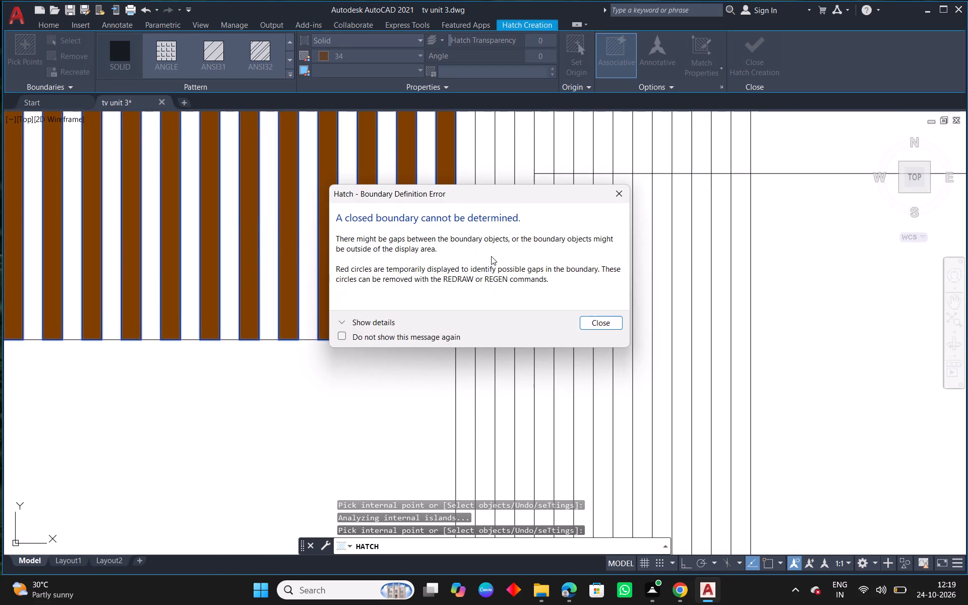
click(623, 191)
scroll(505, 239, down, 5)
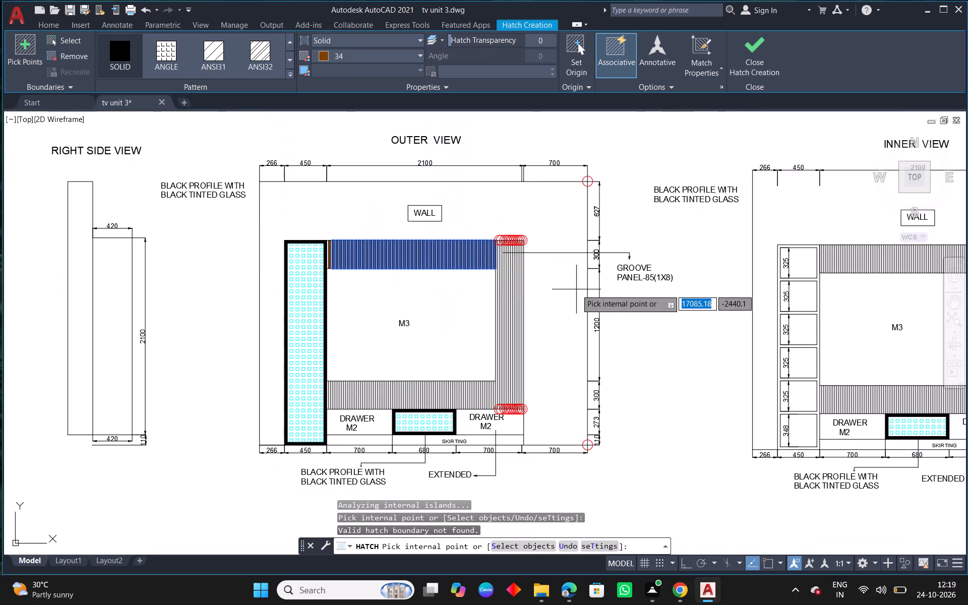
Finish the hatch on the groove panel above M3.
middle_drag(576, 289, 557, 238)
key(Escape)
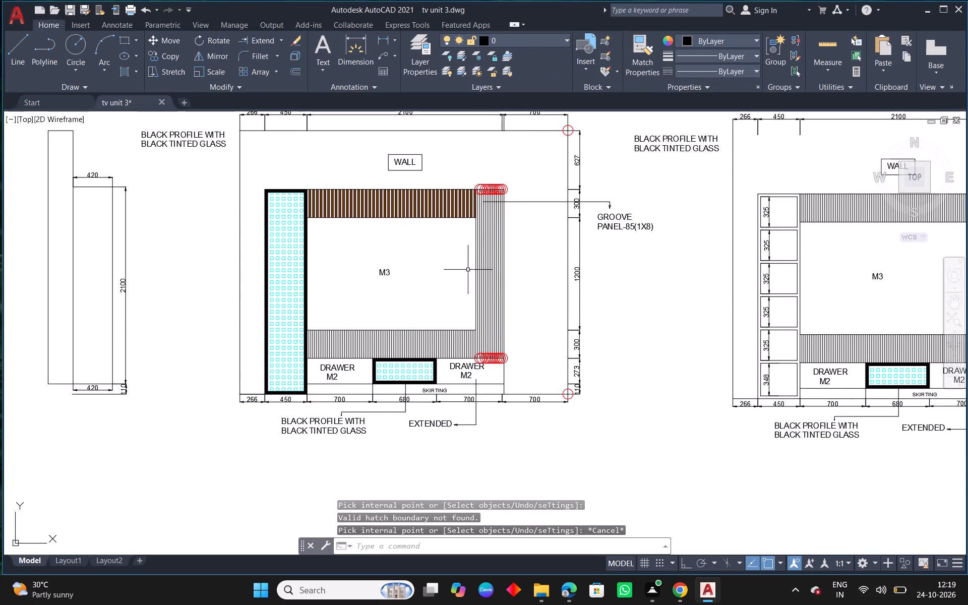
Start a new solid colour 34 hatch and fill the first nine alternate strips below M3, beginning beside the tall glass unit.
scroll(420, 303, up, 1)
middle_drag(412, 301, 492, 290)
text(K)
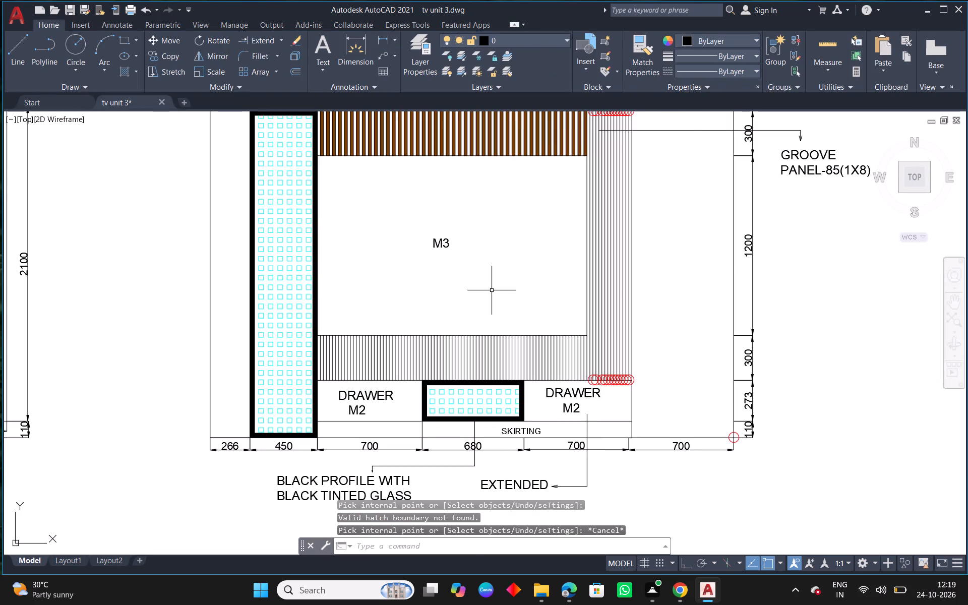
key(space)
scroll(624, 394, up, 4)
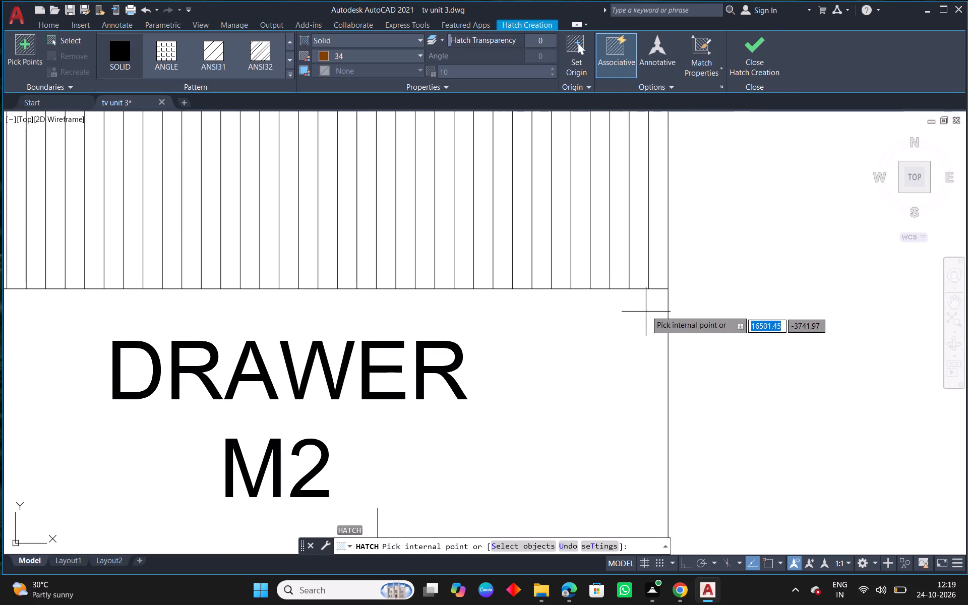
scroll(586, 305, down, 7)
scroll(567, 326, up, 2)
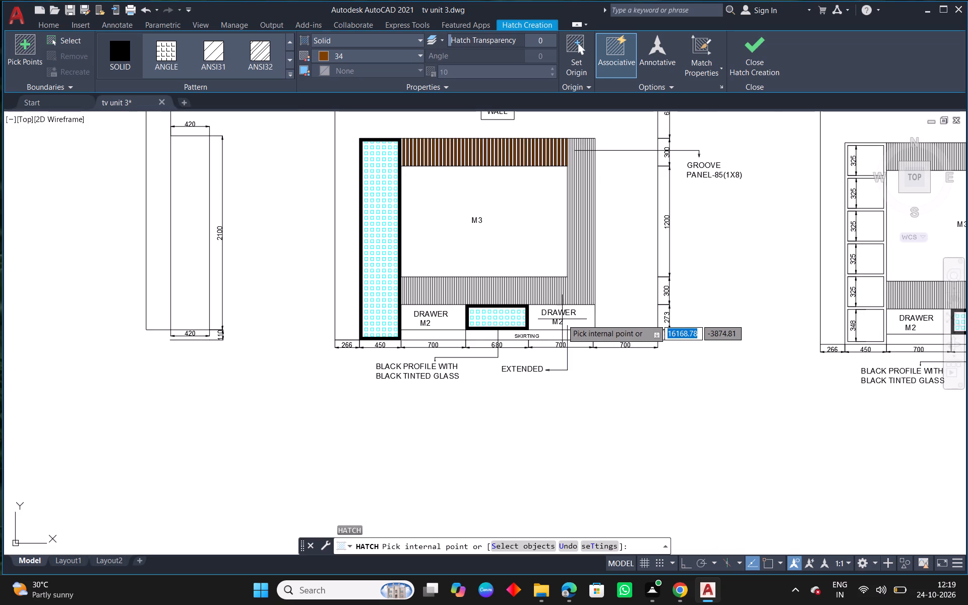
scroll(442, 306, up, 1)
scroll(383, 284, up, 2)
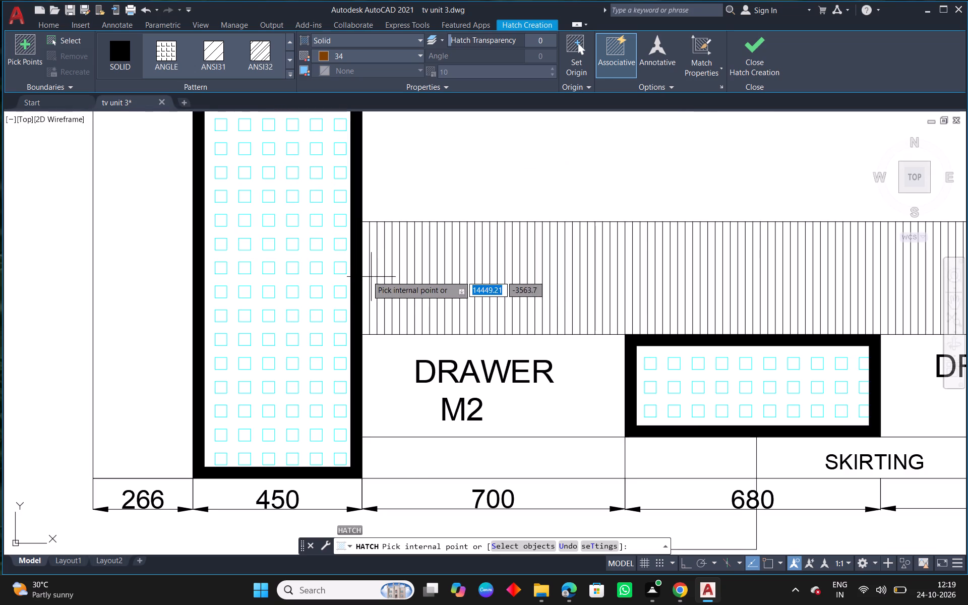
scroll(366, 280, down, 6)
scroll(372, 288, up, 1)
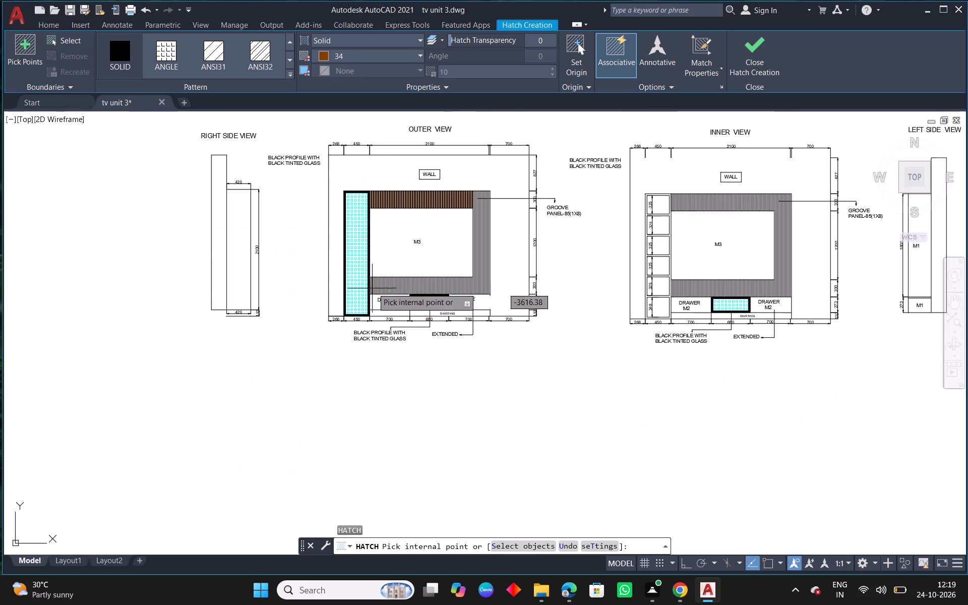
scroll(374, 285, up, 4)
click(330, 267)
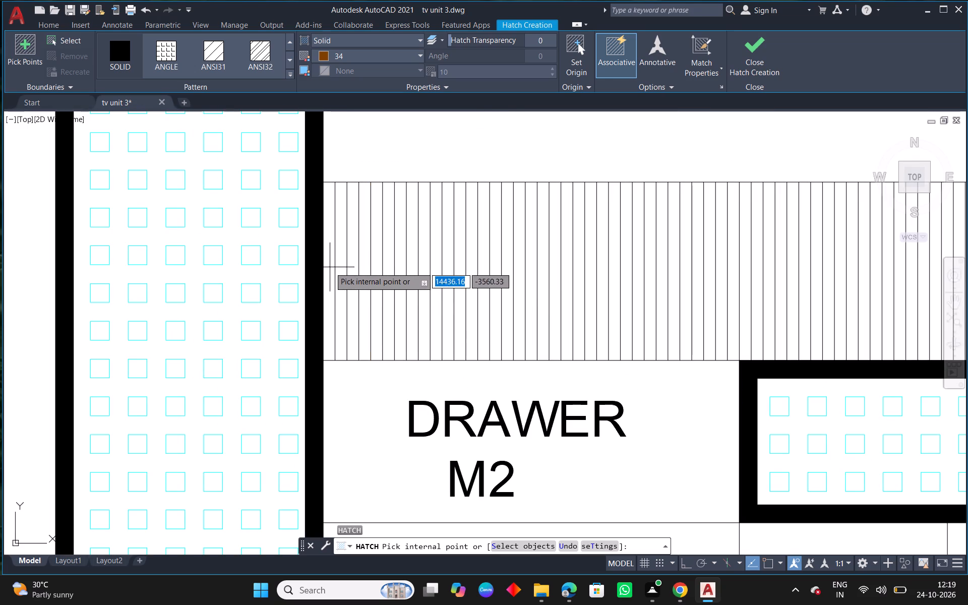
click(350, 263)
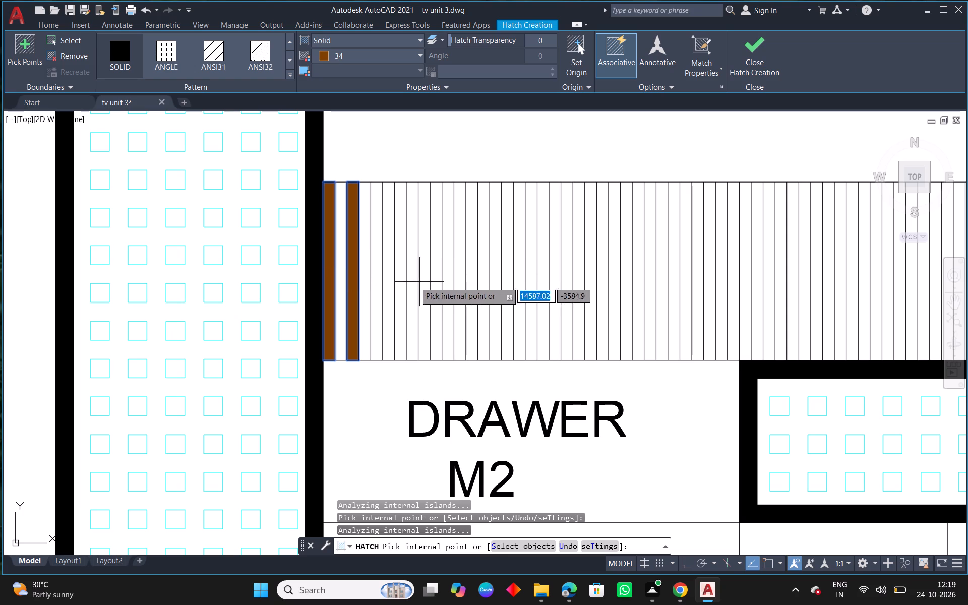
click(376, 275)
click(399, 274)
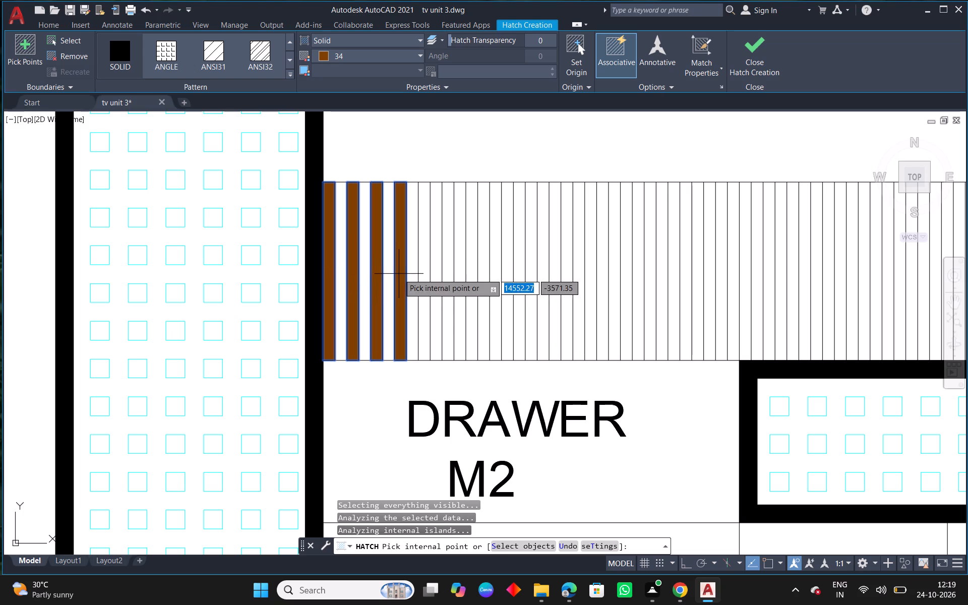
click(426, 274)
click(450, 274)
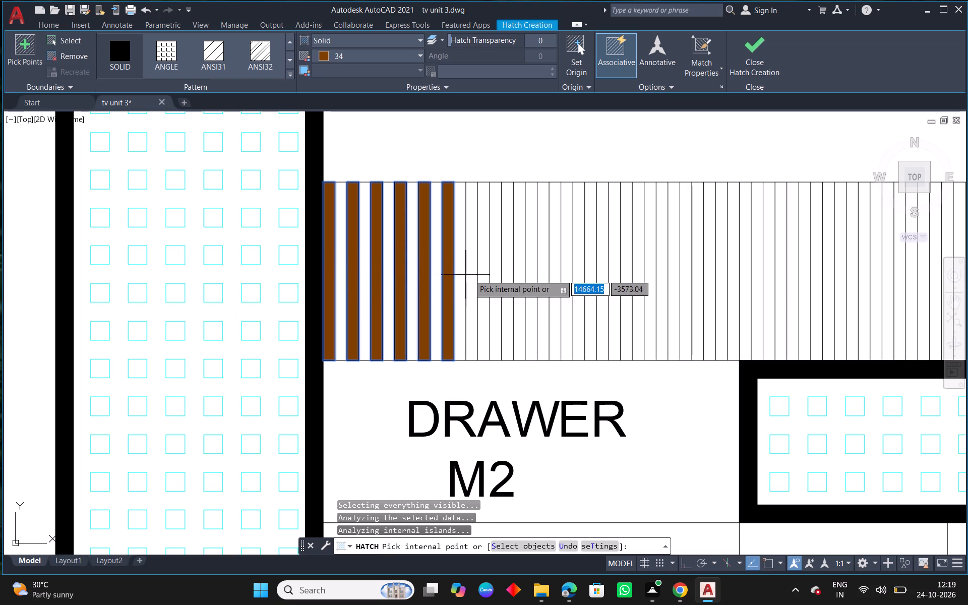
click(469, 275)
click(496, 280)
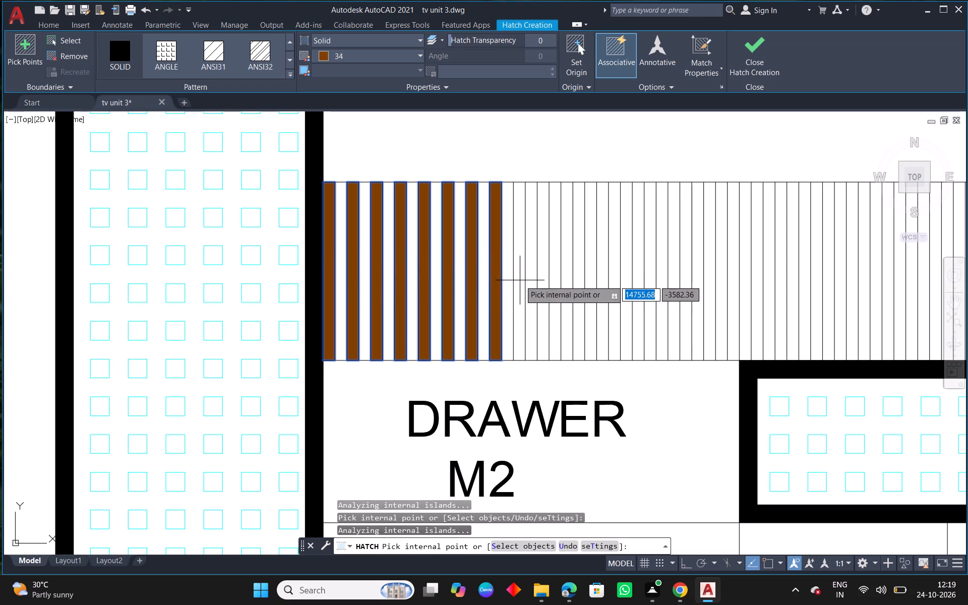
click(520, 280)
Fill nine more alternate strips of the lower groove panel, reaching the near edge of the black-framed glass box.
middle_drag(541, 287, 298, 272)
click(300, 270)
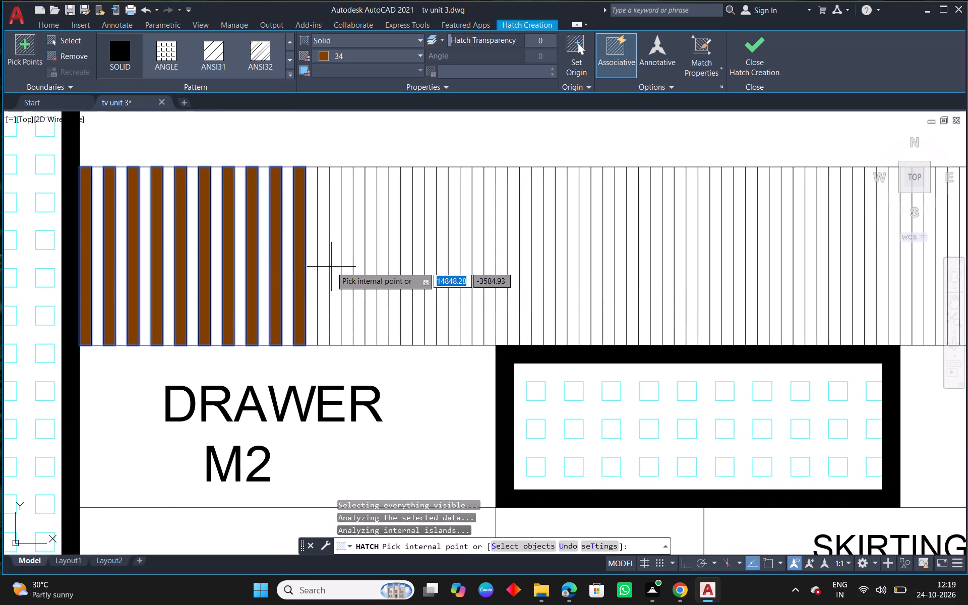
click(325, 269)
click(345, 269)
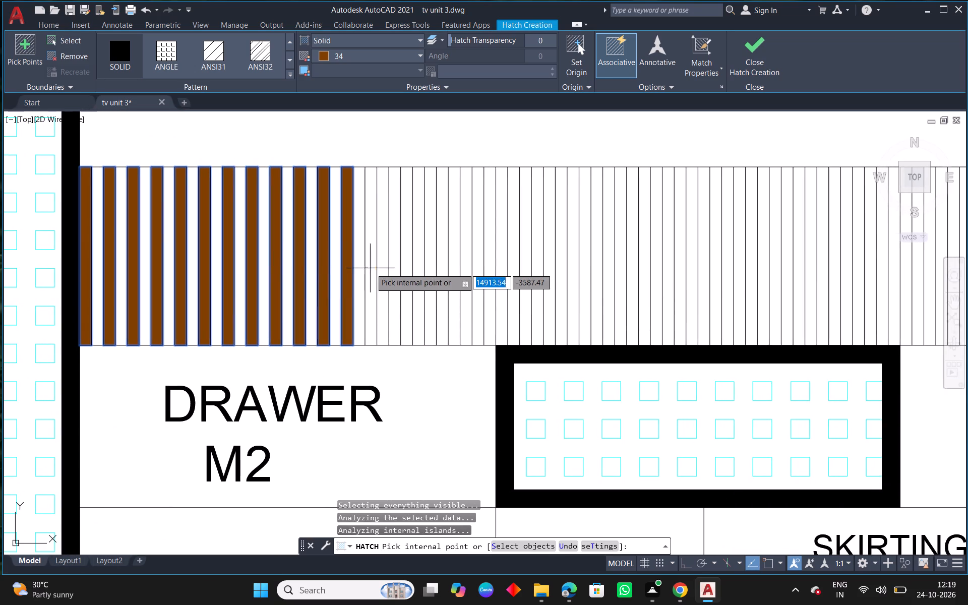
click(371, 268)
click(393, 268)
click(419, 268)
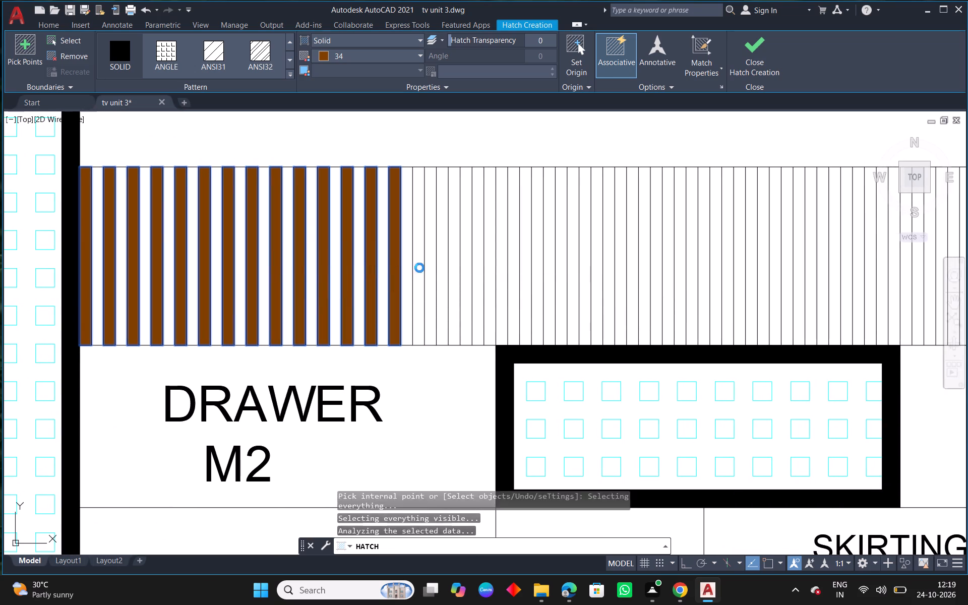
middle_drag(452, 269, 411, 269)
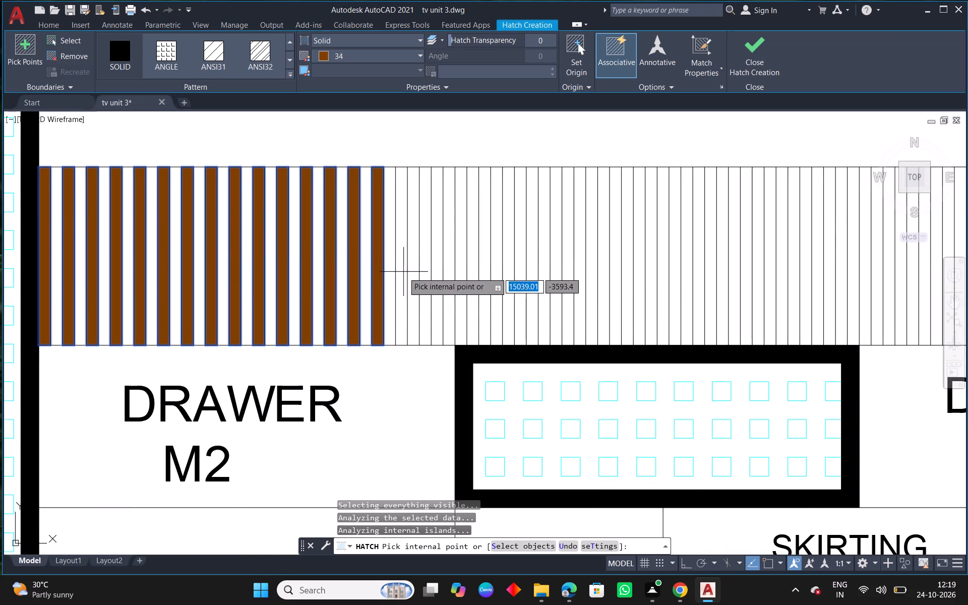
click(403, 272)
click(424, 271)
click(448, 271)
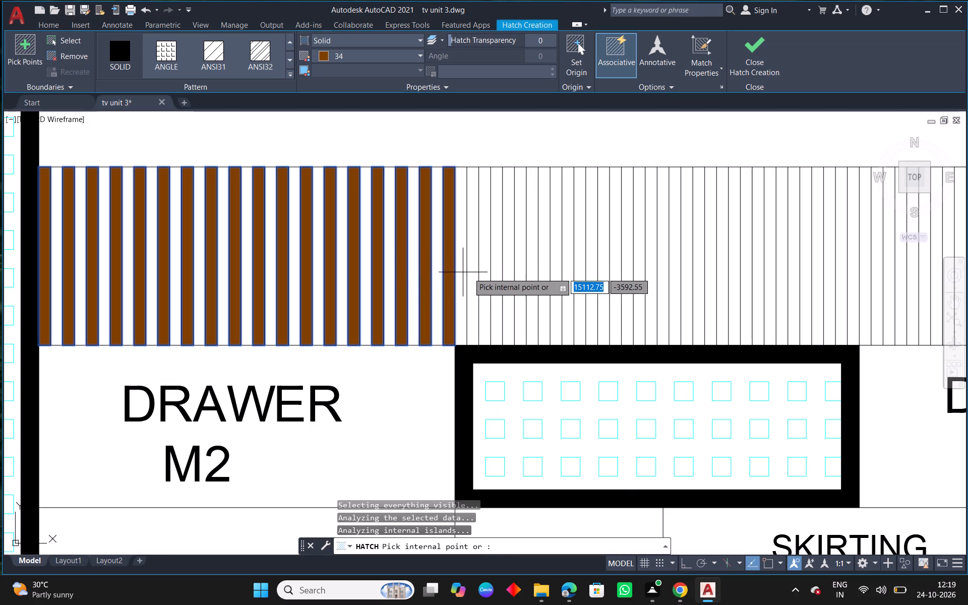
Add the following eight alternate strips of the lower groove panel, above the black-framed glass box, to the solid hatch.
click(468, 273)
middle_drag(494, 279, 289, 261)
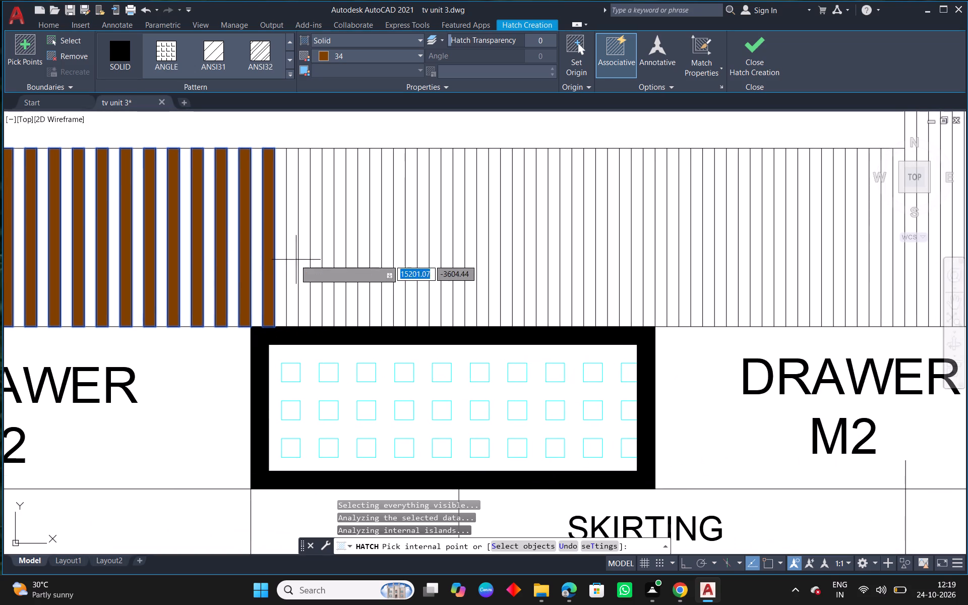
click(294, 260)
click(320, 260)
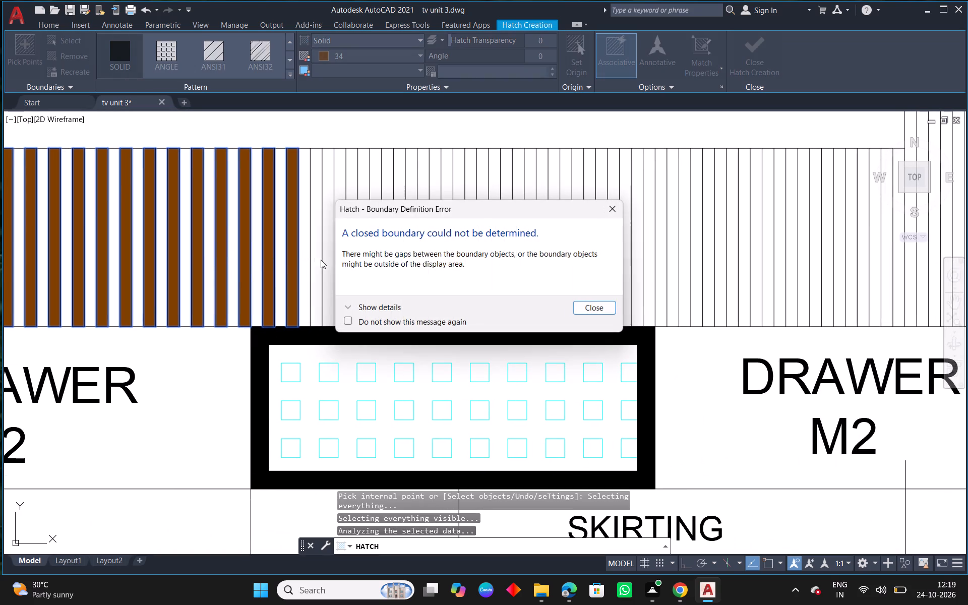
click(610, 209)
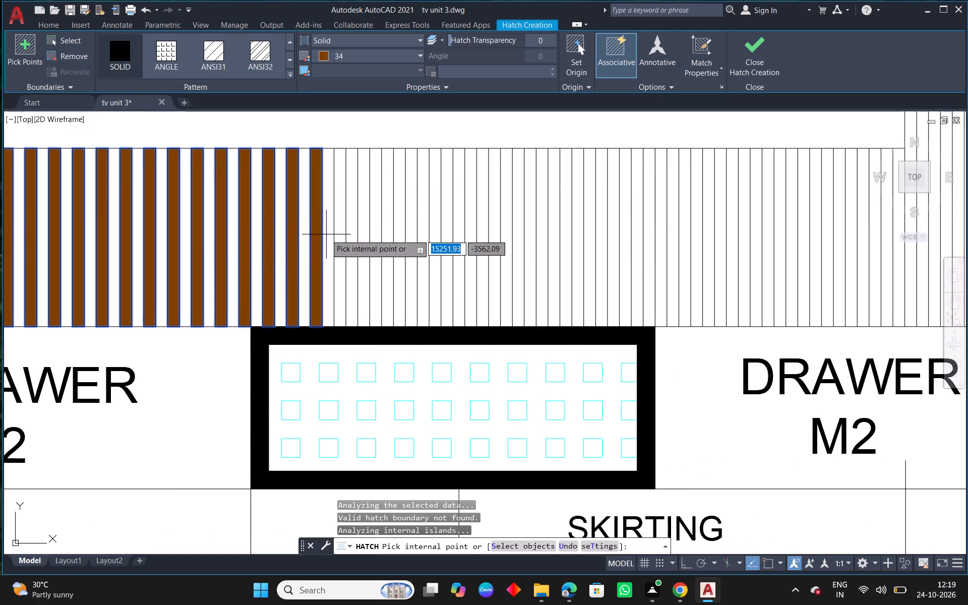
click(320, 238)
click(336, 233)
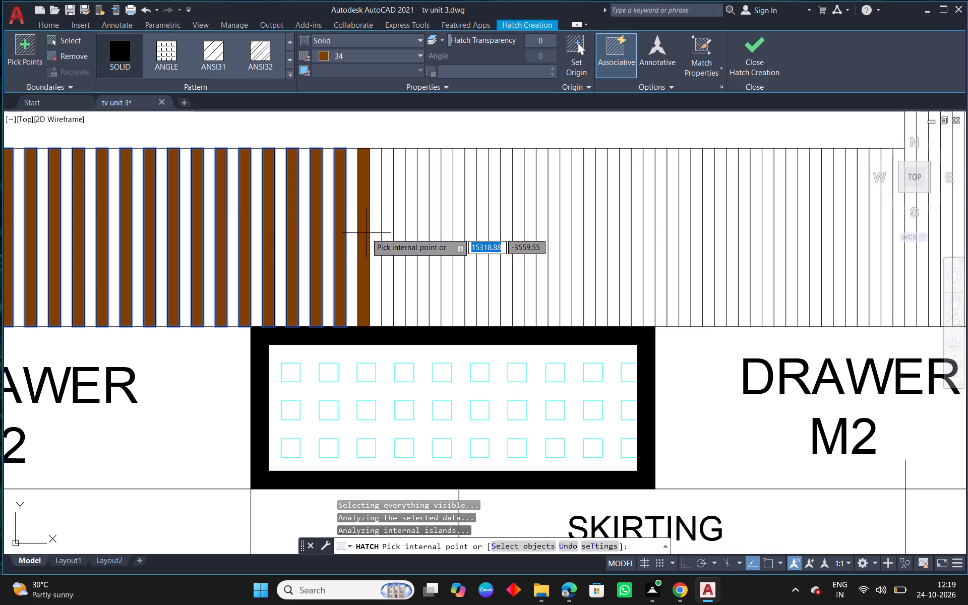
click(366, 233)
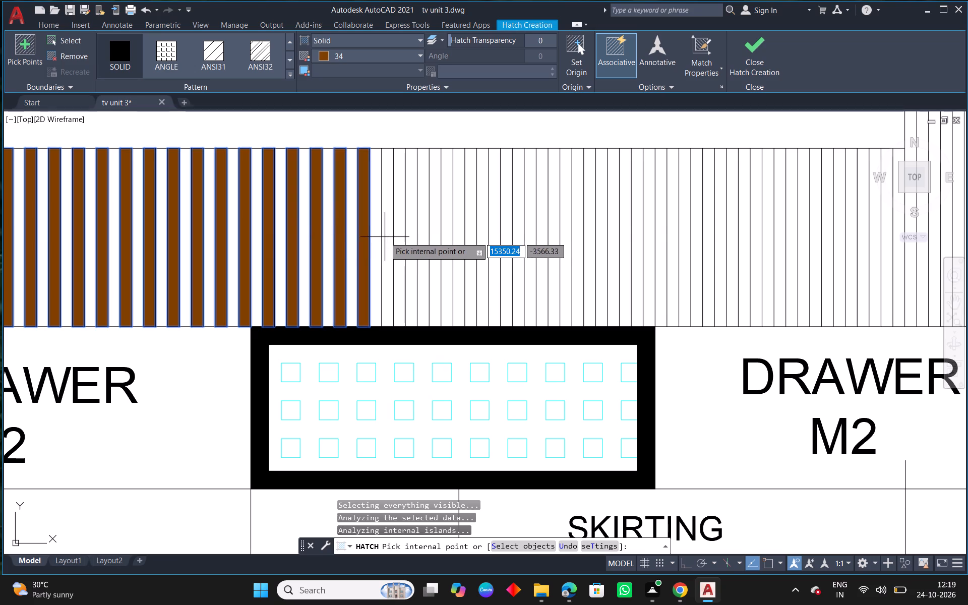
click(385, 237)
click(609, 216)
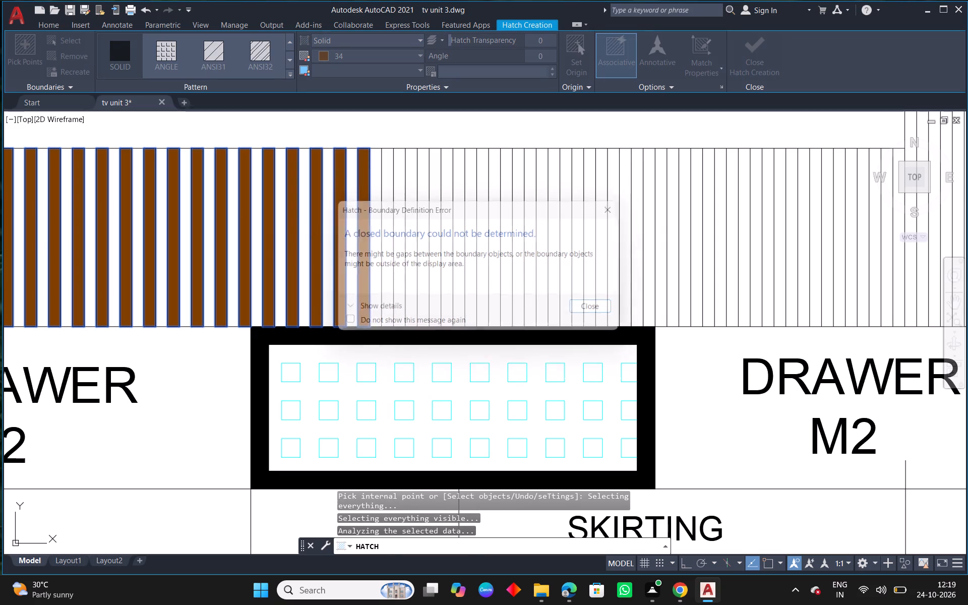
click(412, 228)
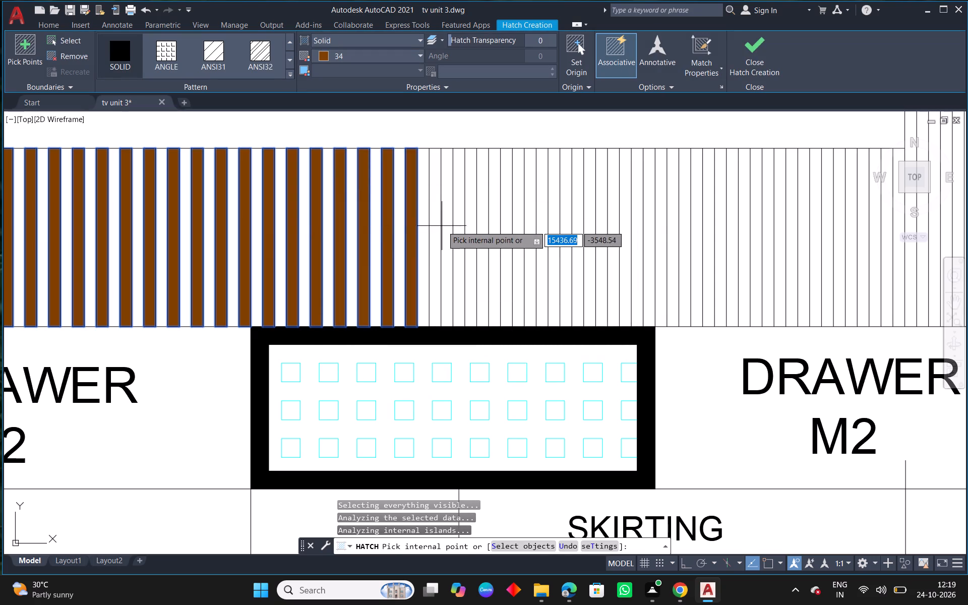
click(437, 227)
Fill the next nine alternate strips above the glass box, up to the box's far edge.
middle_drag(449, 237, 286, 241)
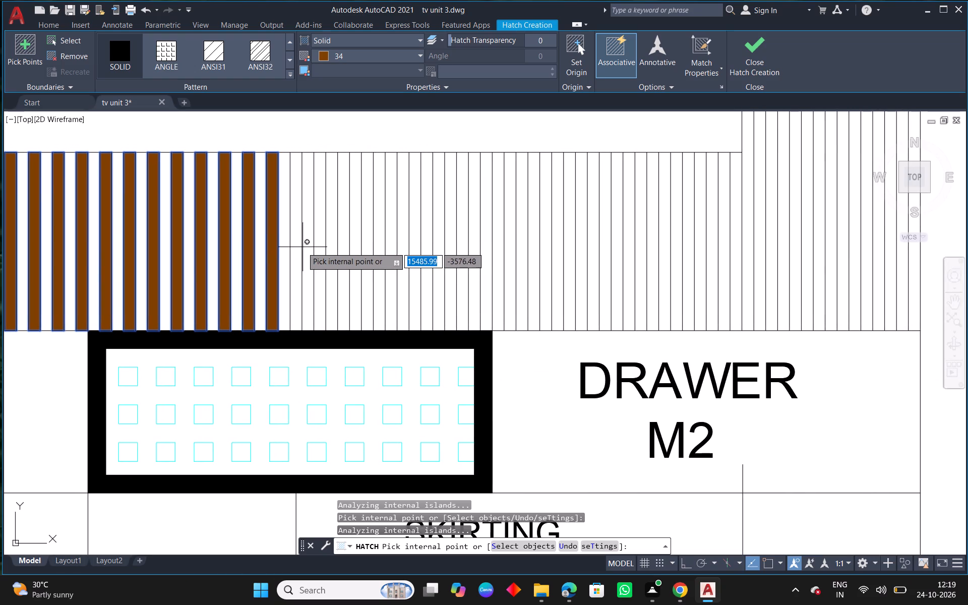
click(294, 249)
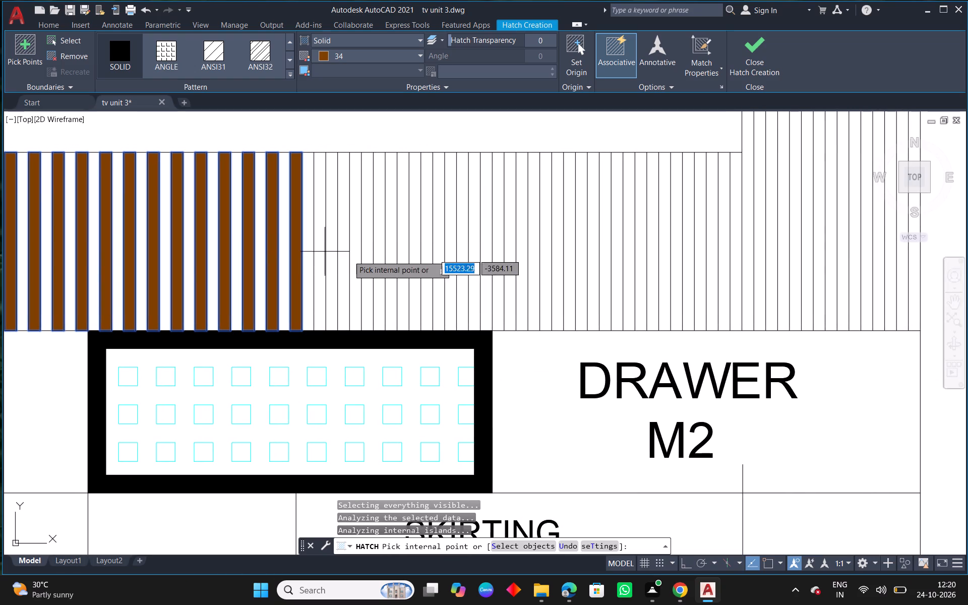
click(319, 258)
click(340, 255)
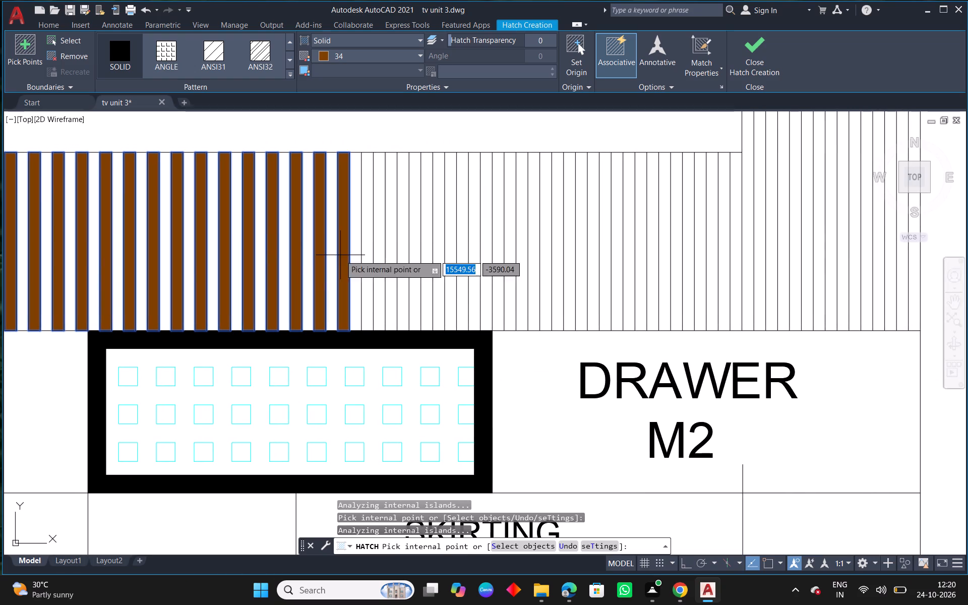
click(370, 249)
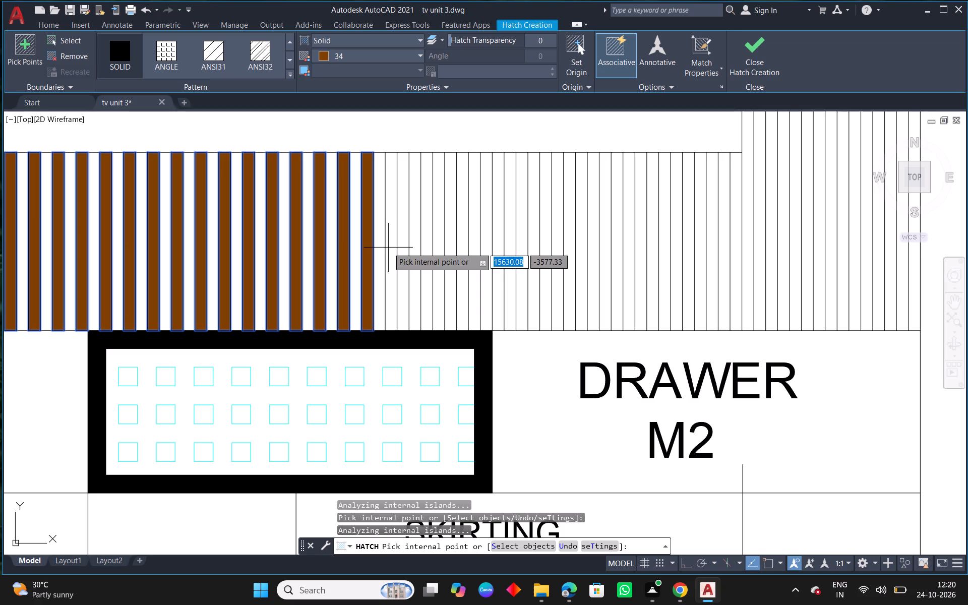
click(388, 248)
middle_drag(427, 265, 265, 254)
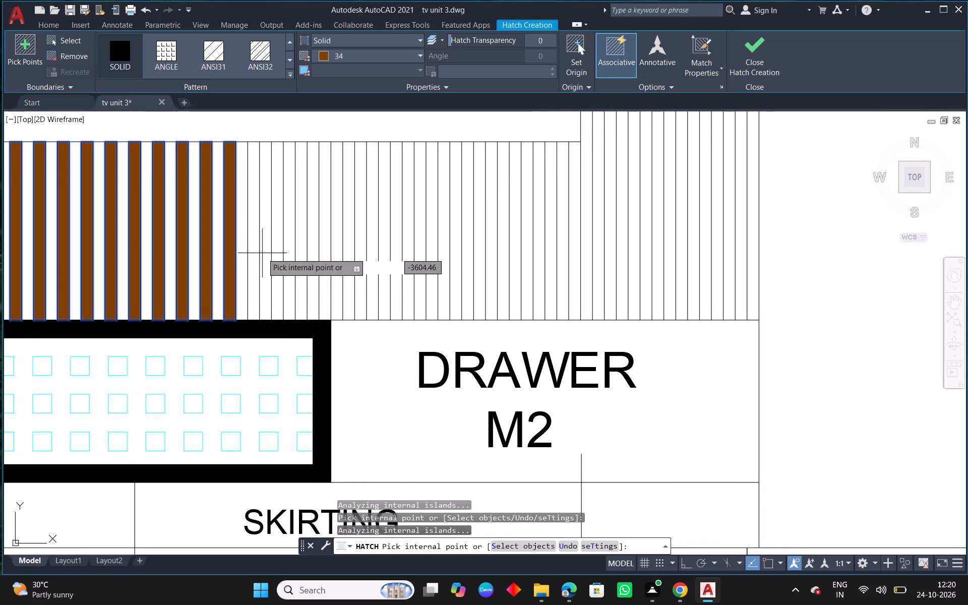
click(251, 253)
click(279, 253)
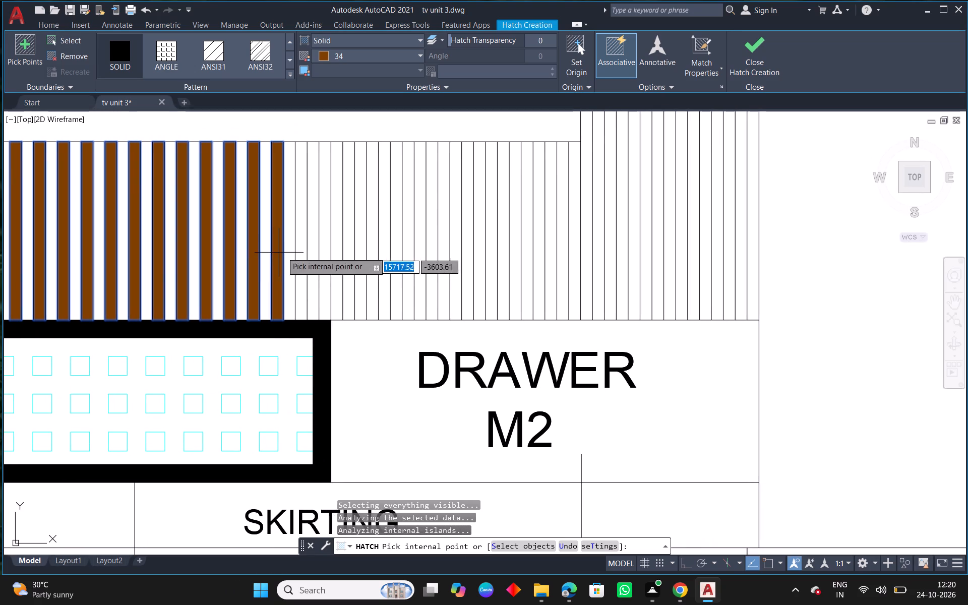
click(301, 250)
click(323, 244)
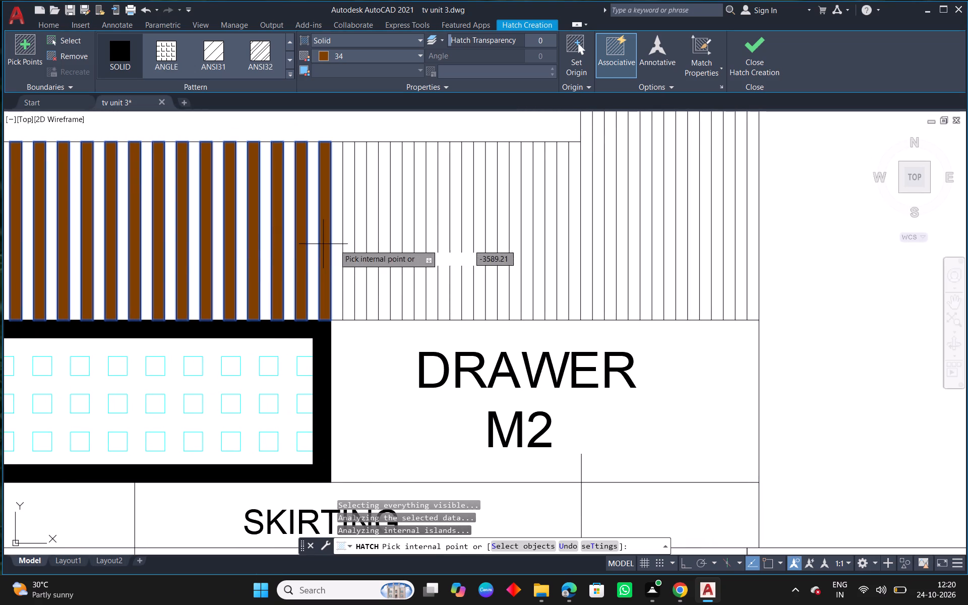
Fill ten more alternate strips of the lower groove panel, from the glass box's far edge to the vertical groove panel.
click(351, 245)
click(371, 249)
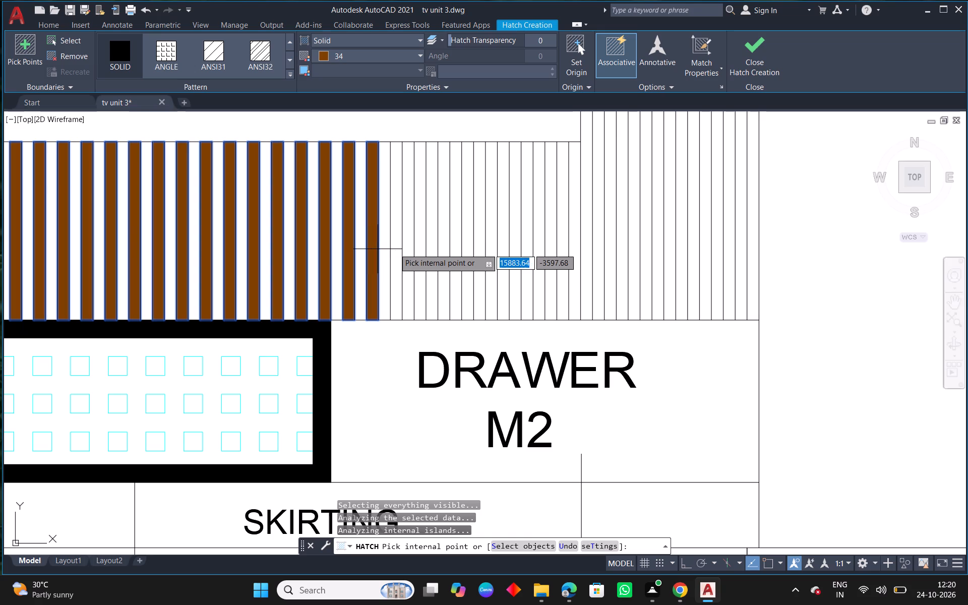
click(397, 249)
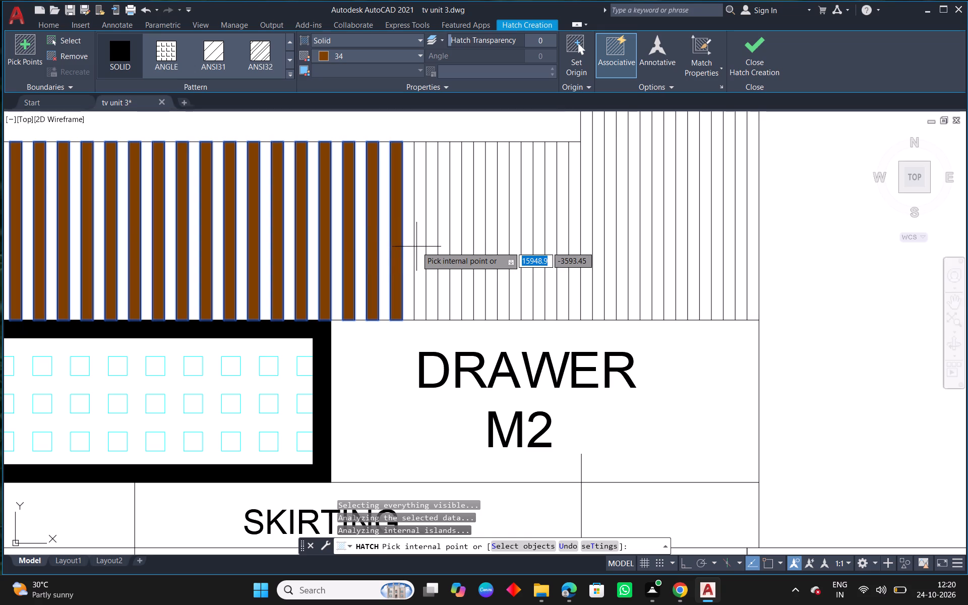
click(416, 247)
middle_drag(469, 267, 258, 262)
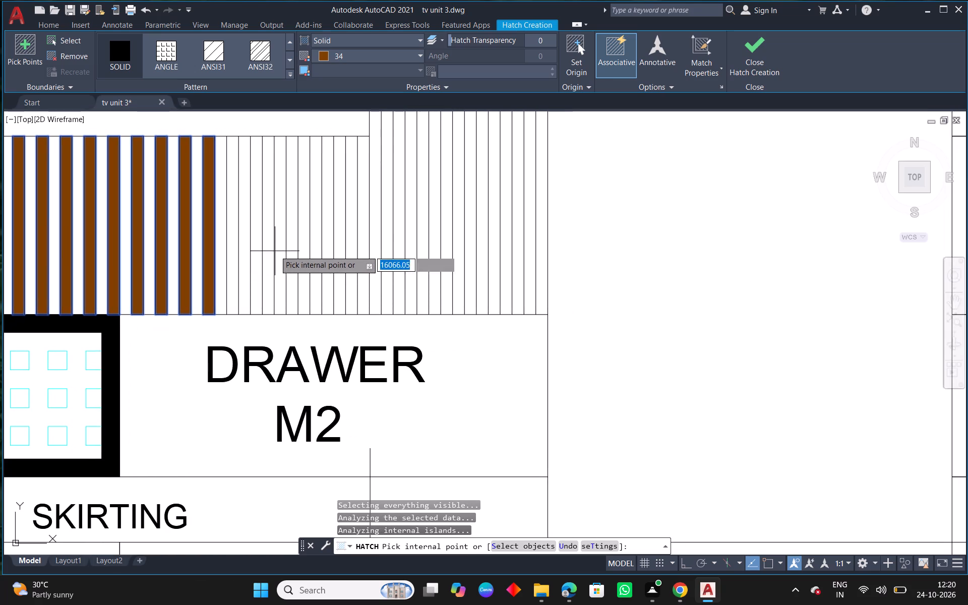
click(230, 248)
click(257, 247)
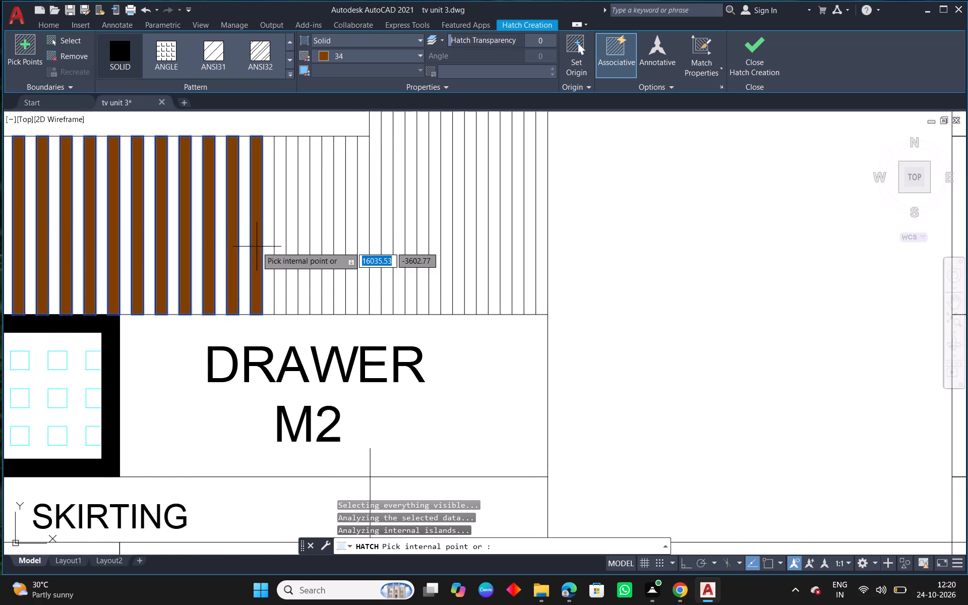
click(283, 243)
click(305, 243)
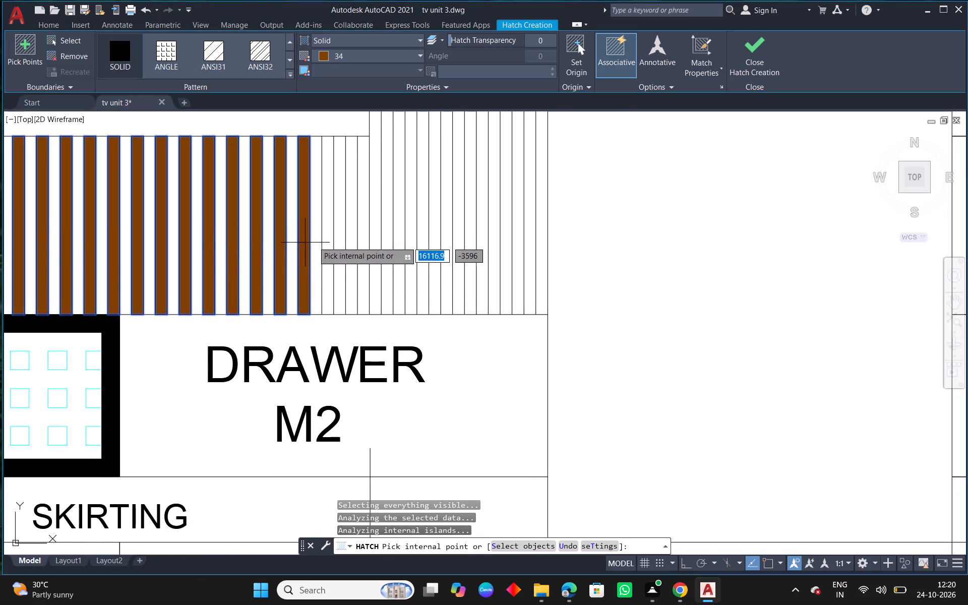
click(326, 239)
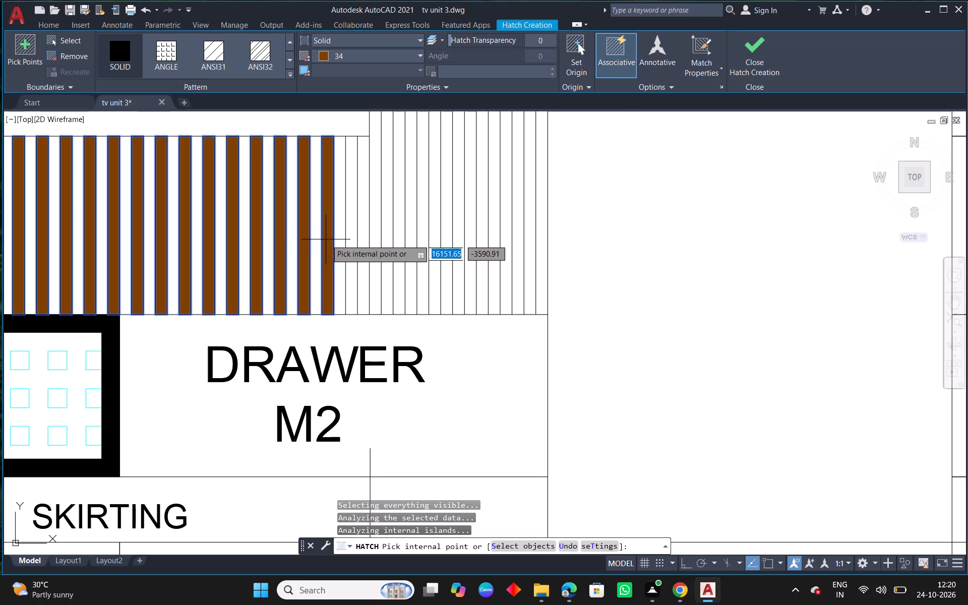
click(351, 238)
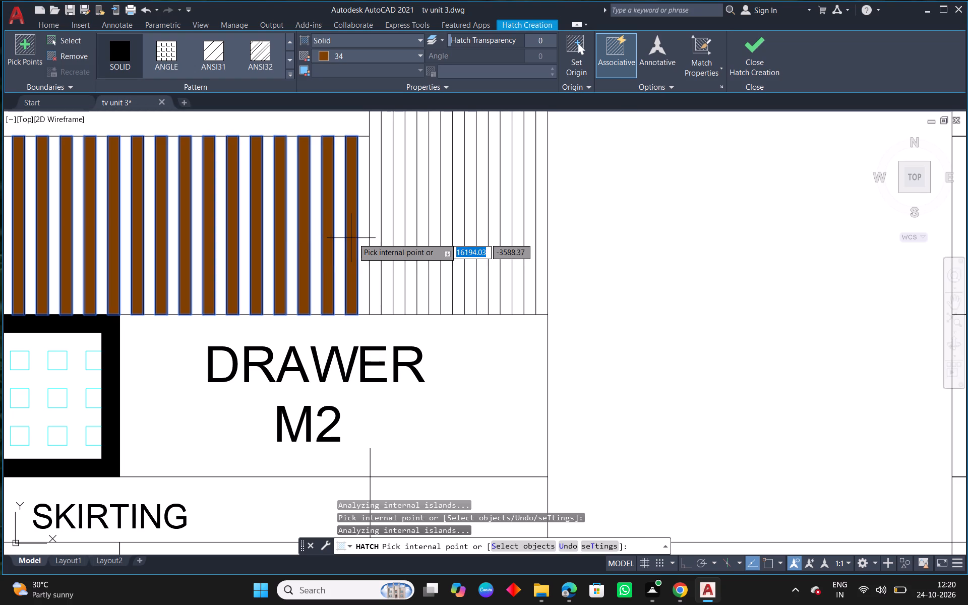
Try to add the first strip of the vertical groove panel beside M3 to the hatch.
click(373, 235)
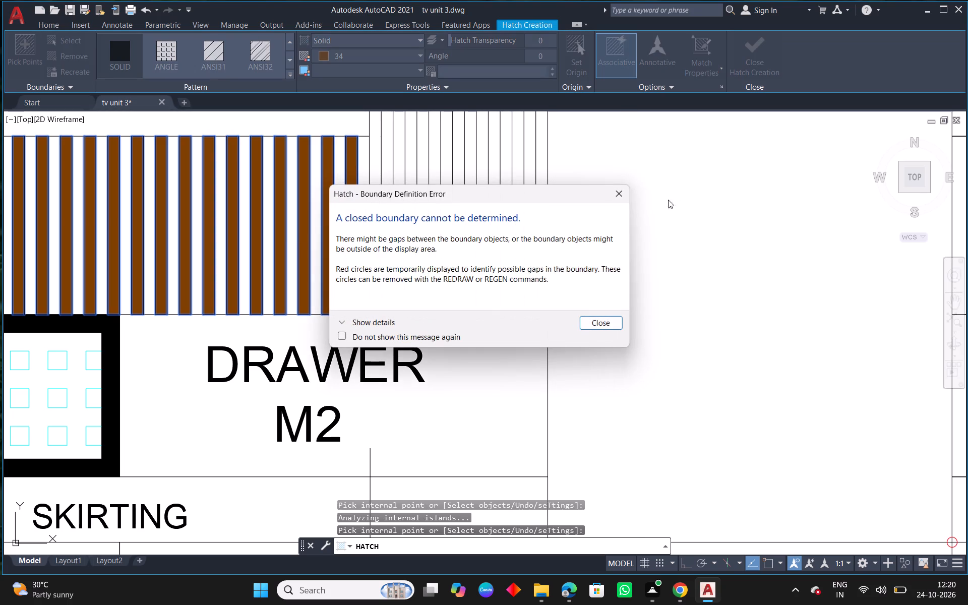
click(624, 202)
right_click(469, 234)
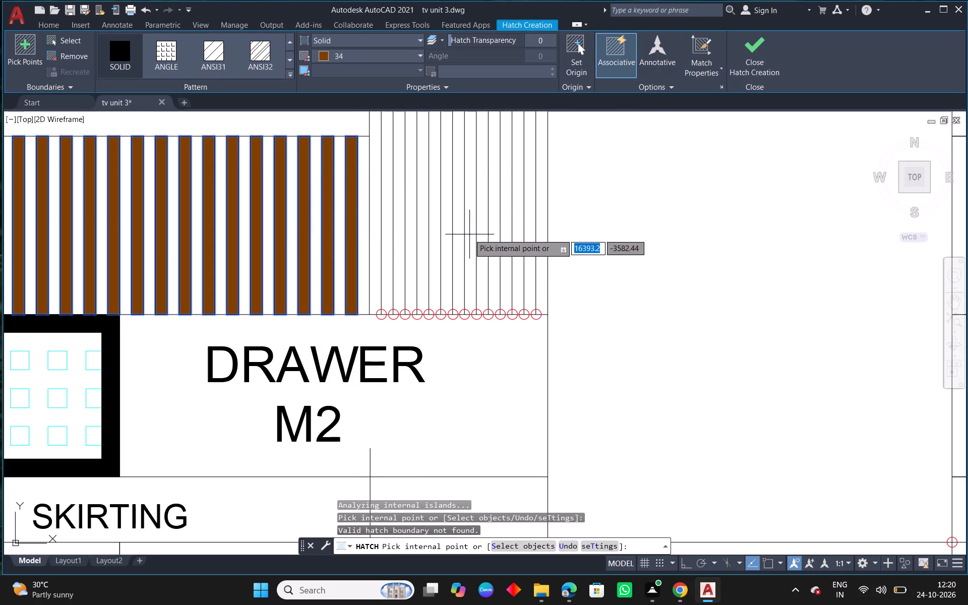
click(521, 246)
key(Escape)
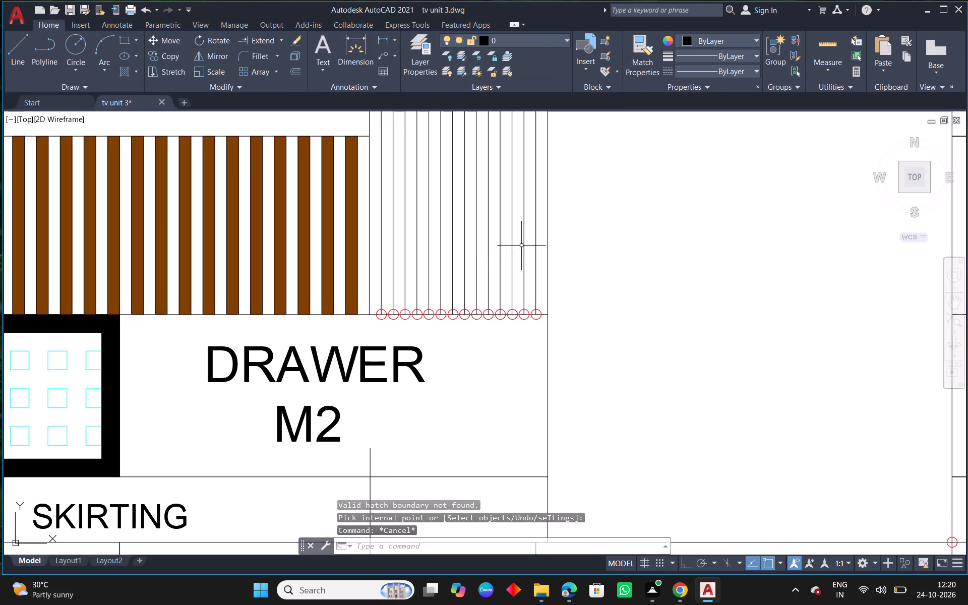
Extend the vertical groove panel's lines downward past its lower edge into the M2 drawer front.
text(EX)
key(space)
scroll(546, 282, up, 1)
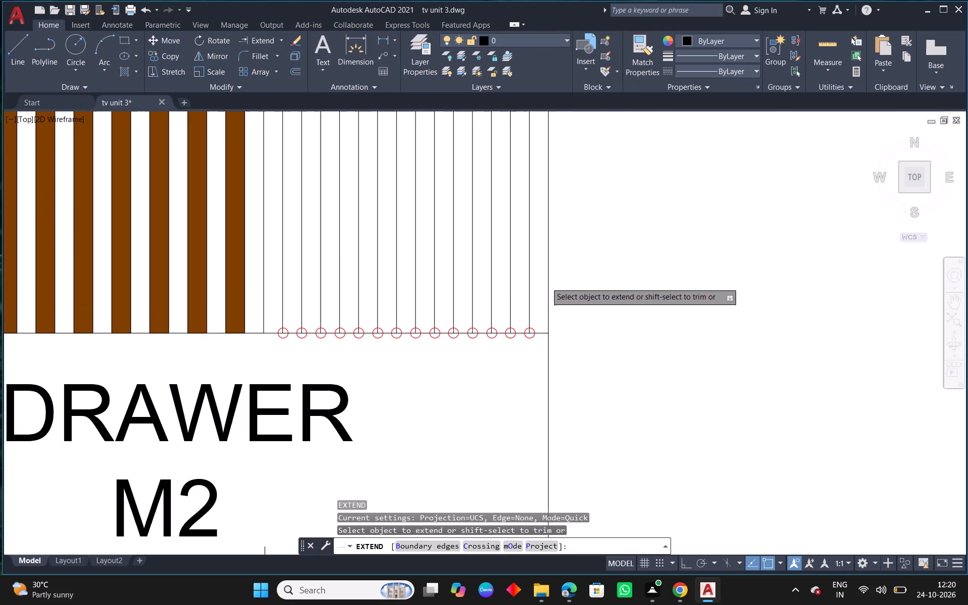
drag(538, 285, 260, 263)
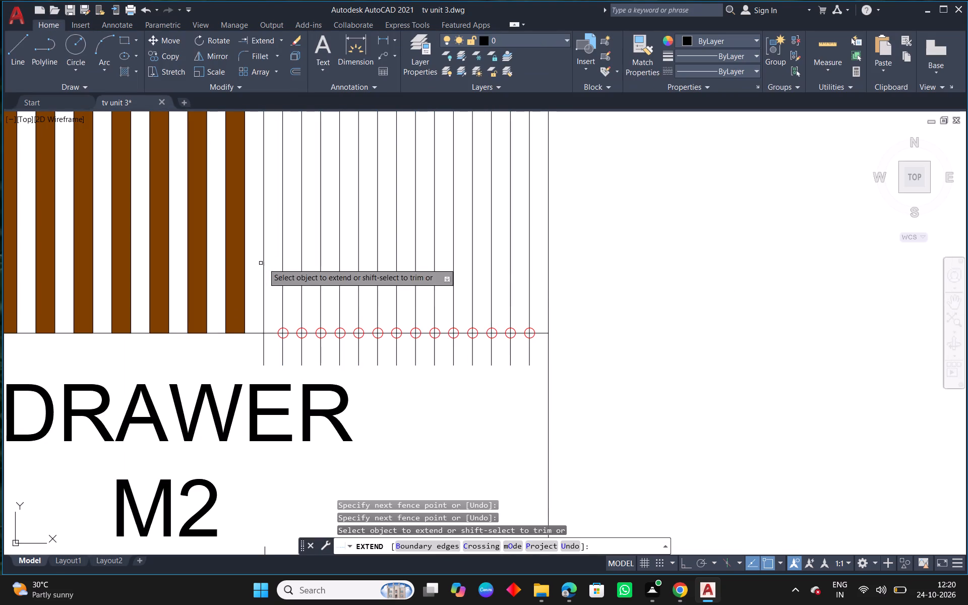
key(Escape)
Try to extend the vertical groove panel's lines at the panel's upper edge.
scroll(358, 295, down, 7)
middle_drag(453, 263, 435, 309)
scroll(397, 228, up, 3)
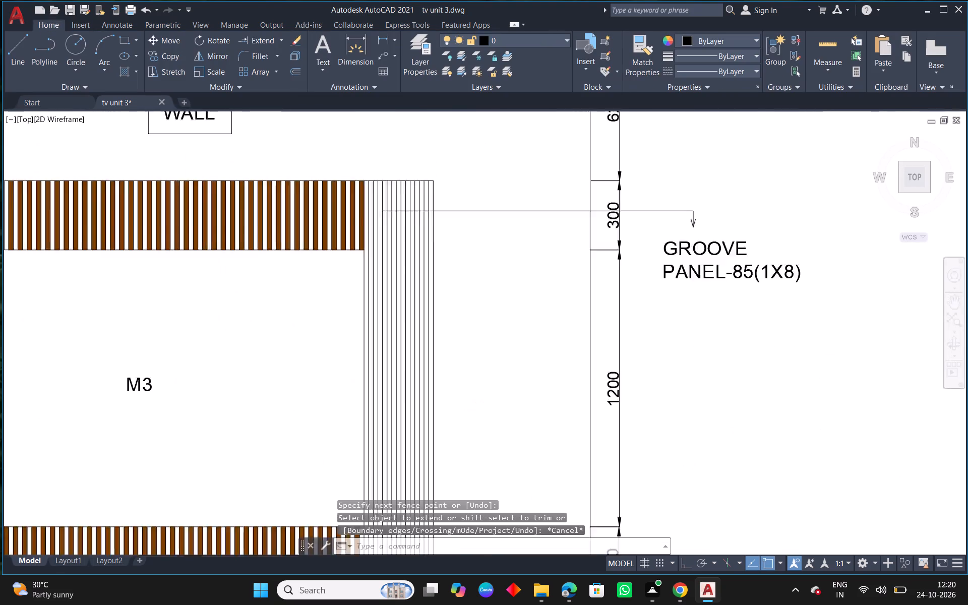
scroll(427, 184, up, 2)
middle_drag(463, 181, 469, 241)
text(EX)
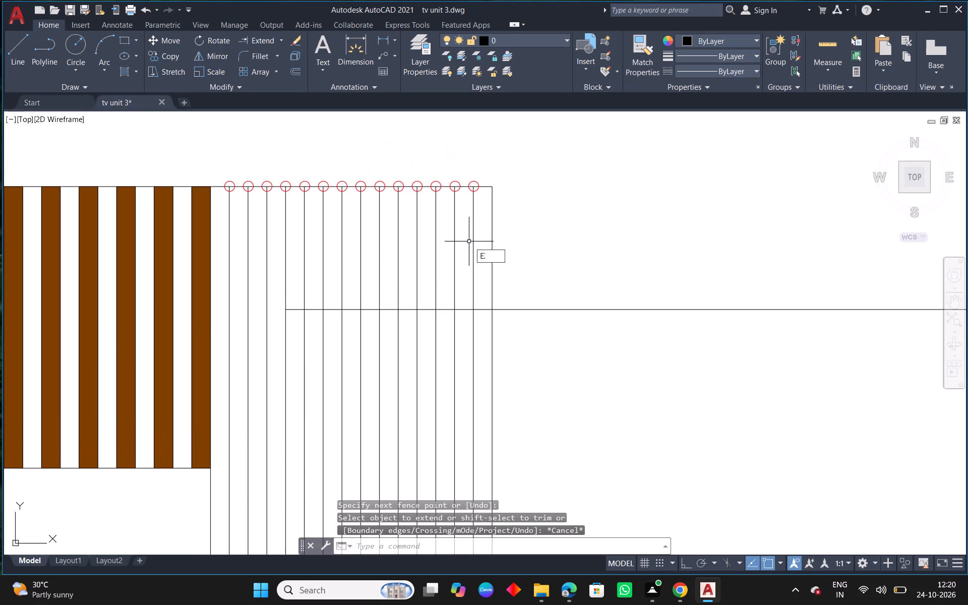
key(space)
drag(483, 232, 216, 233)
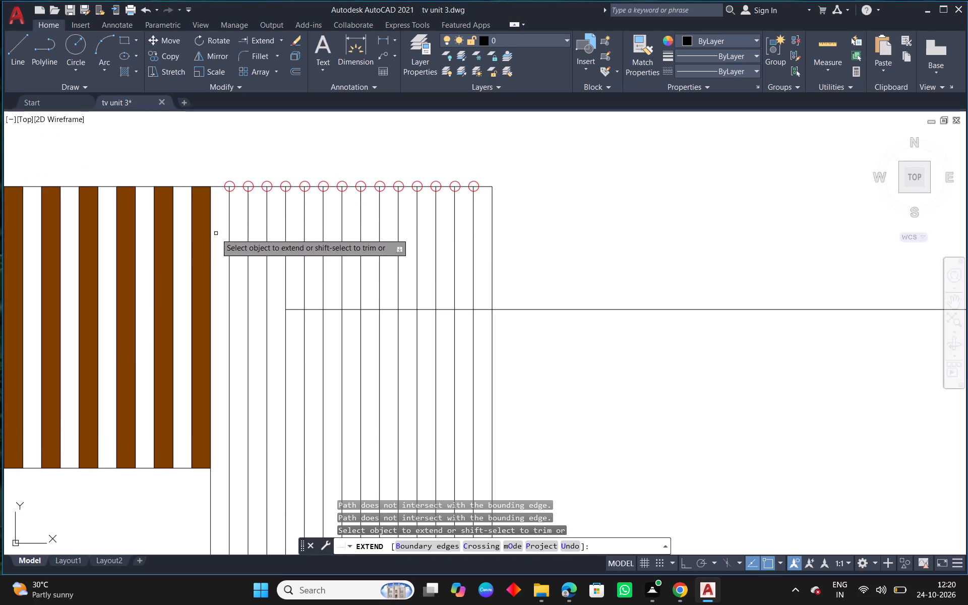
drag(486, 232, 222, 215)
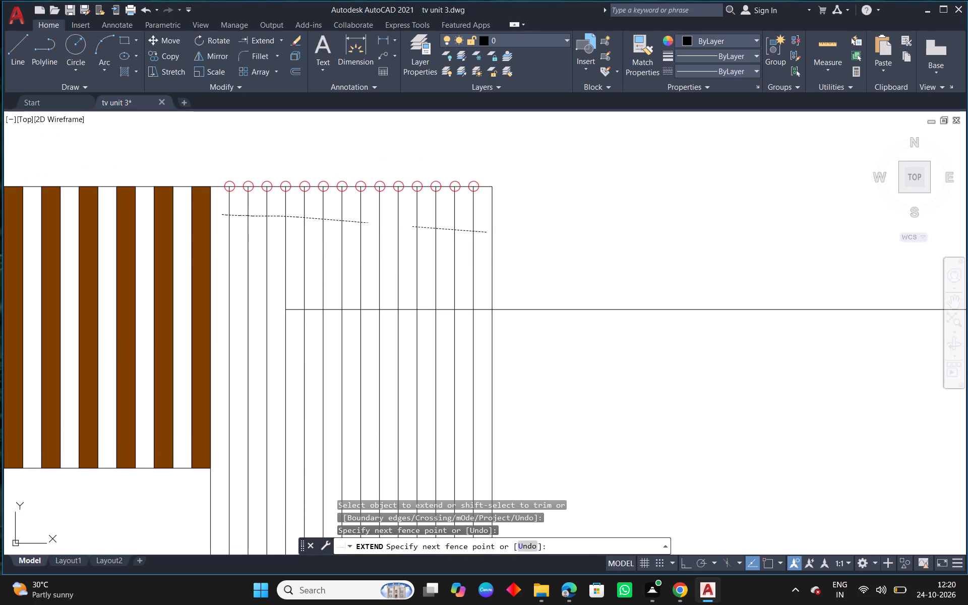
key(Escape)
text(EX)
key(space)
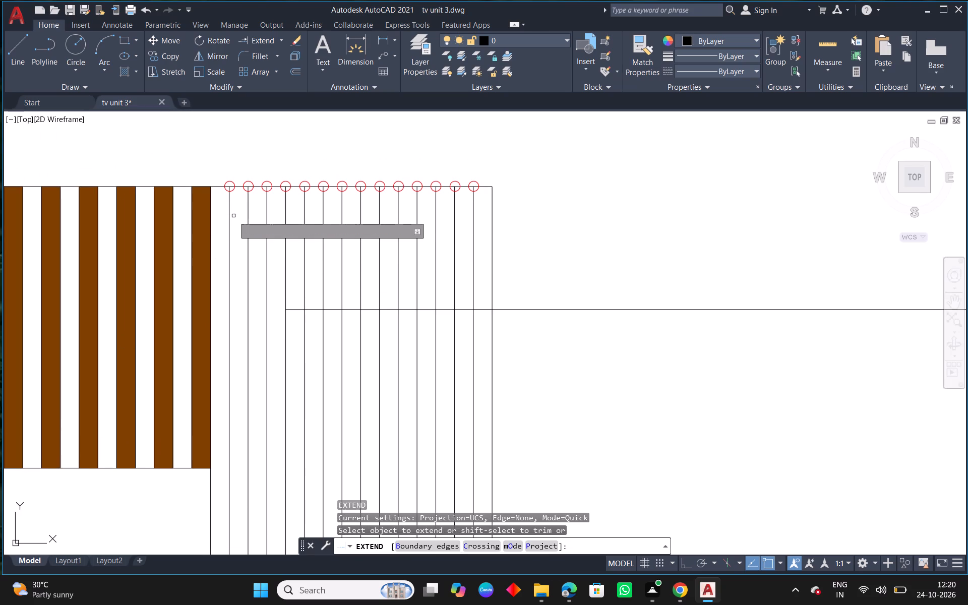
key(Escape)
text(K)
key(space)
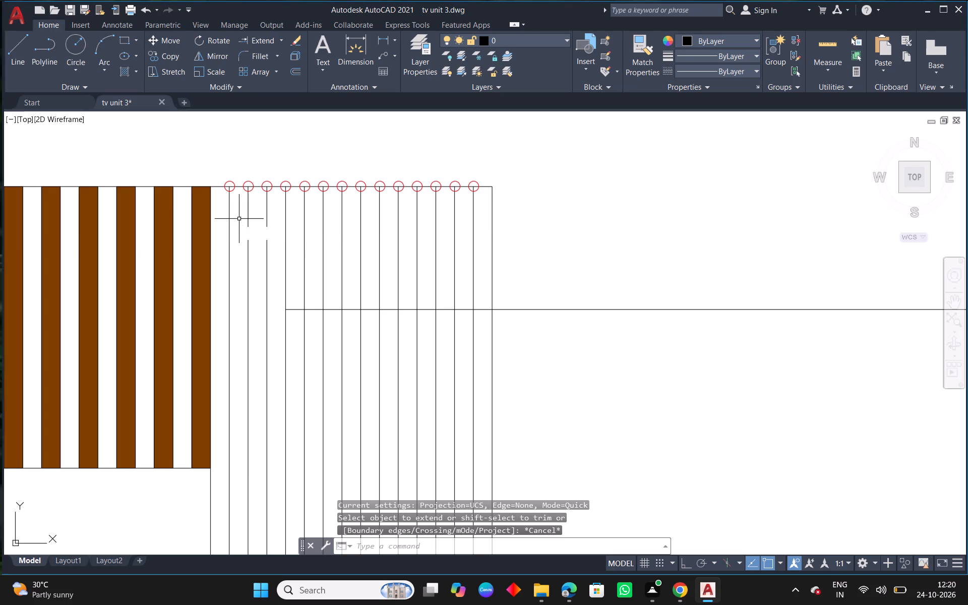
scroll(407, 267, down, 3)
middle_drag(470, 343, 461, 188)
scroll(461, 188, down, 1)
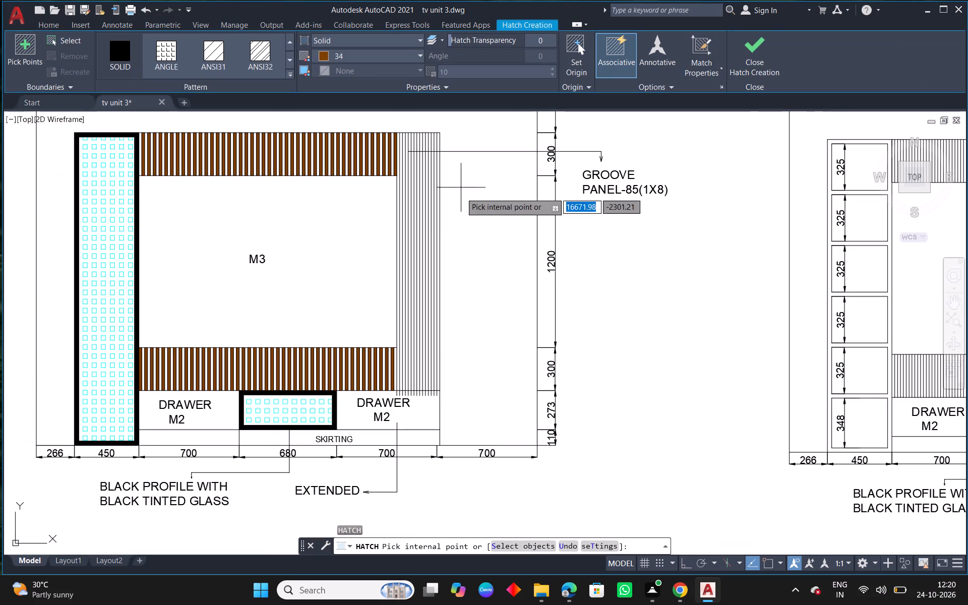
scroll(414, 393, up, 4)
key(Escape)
Start a new solid colour 34 hatch and fill the first three alternate strips of the vertical groove panel beside M3.
scroll(446, 402, down, 2)
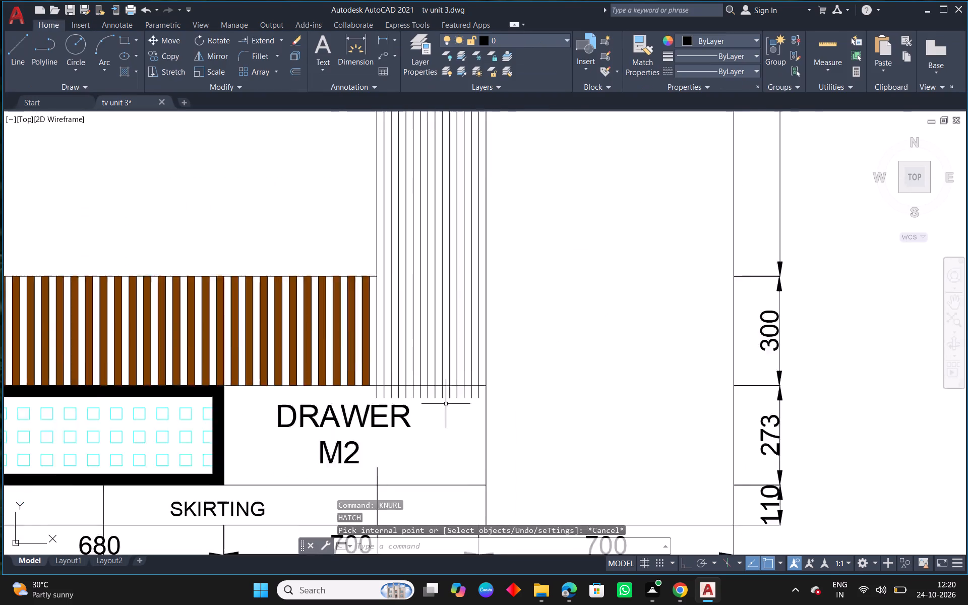
scroll(446, 404, down, 1)
middle_drag(465, 322, 387, 332)
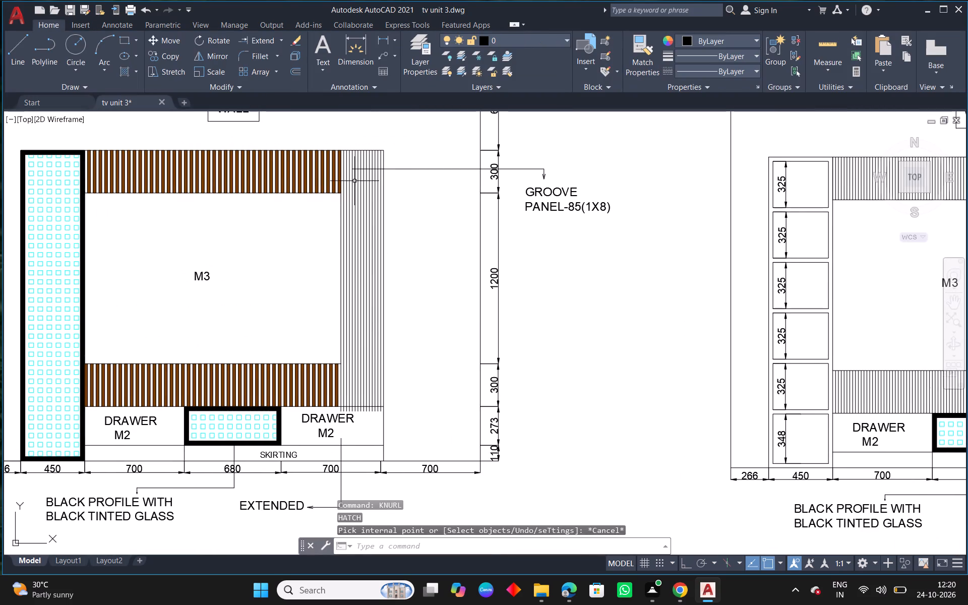
scroll(369, 151, up, 2)
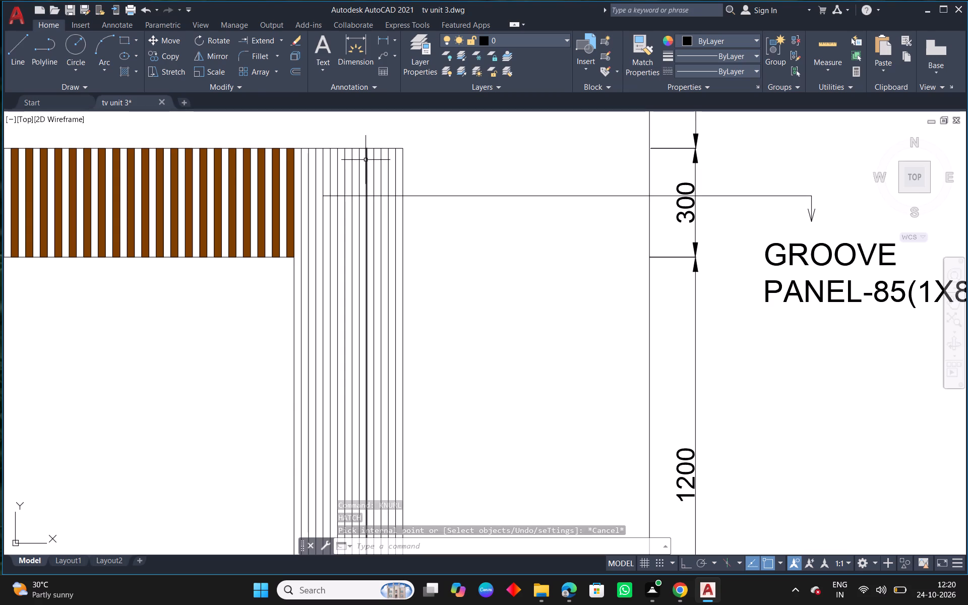
key(h)
key(space)
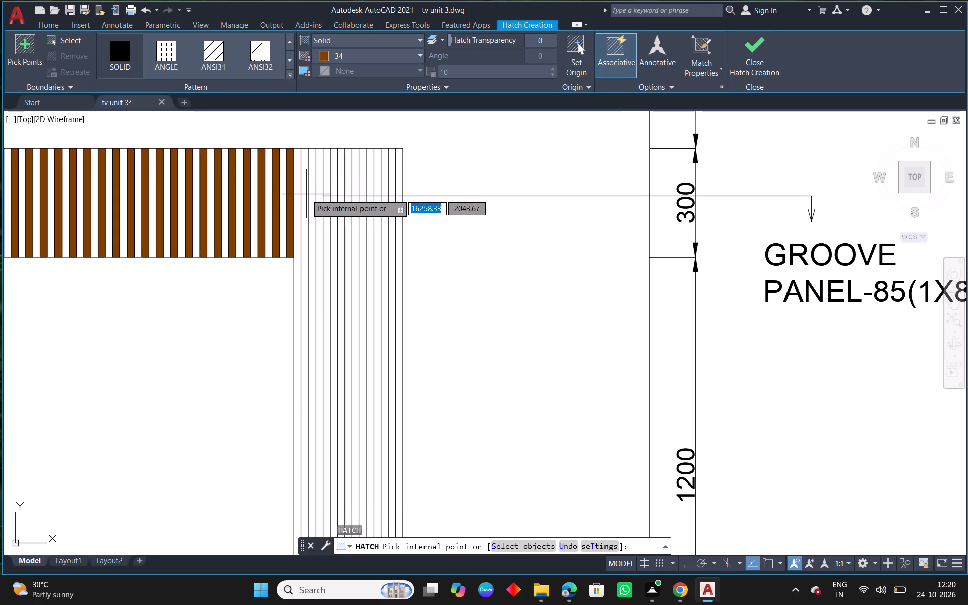
click(305, 196)
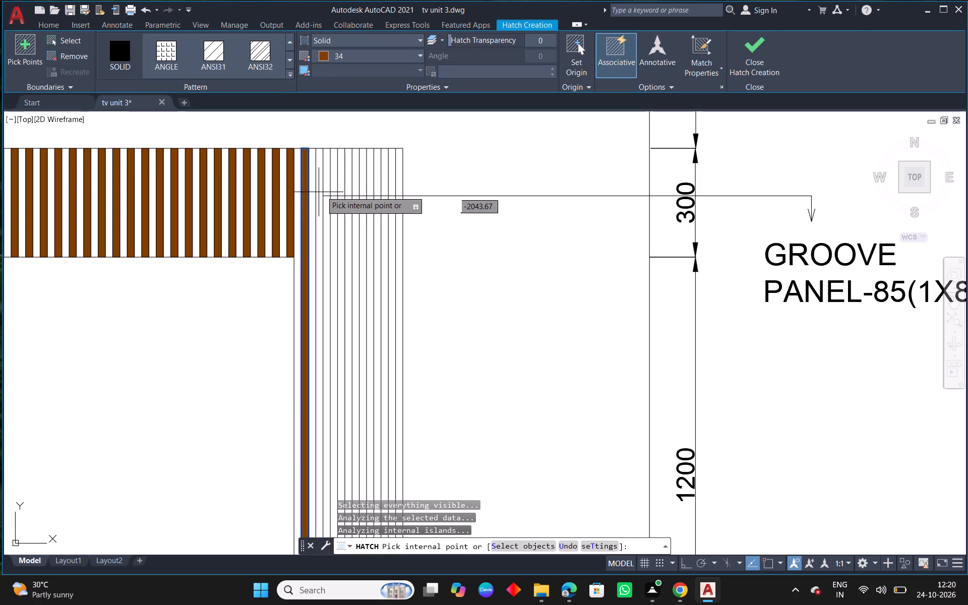
click(319, 195)
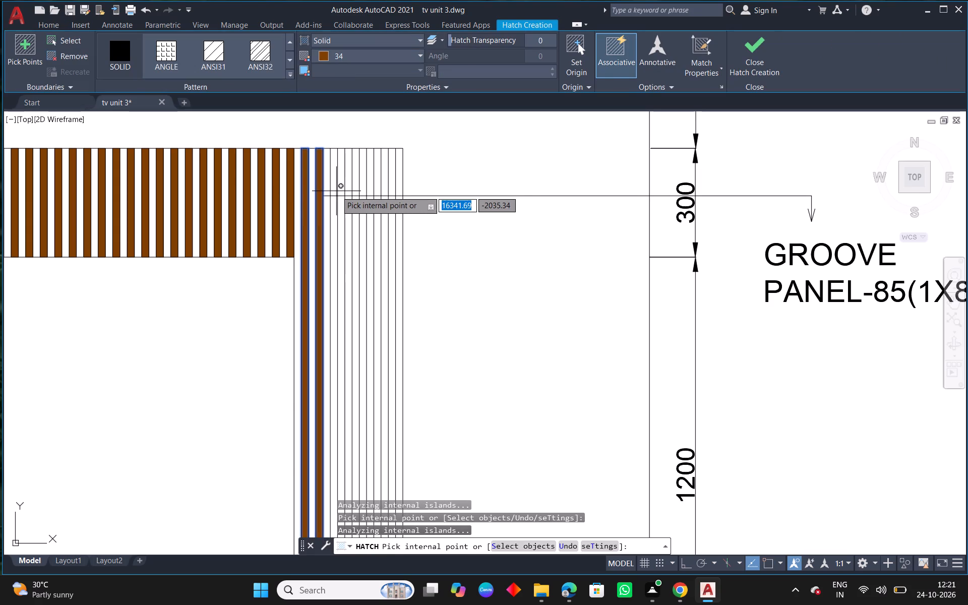
click(336, 191)
click(335, 202)
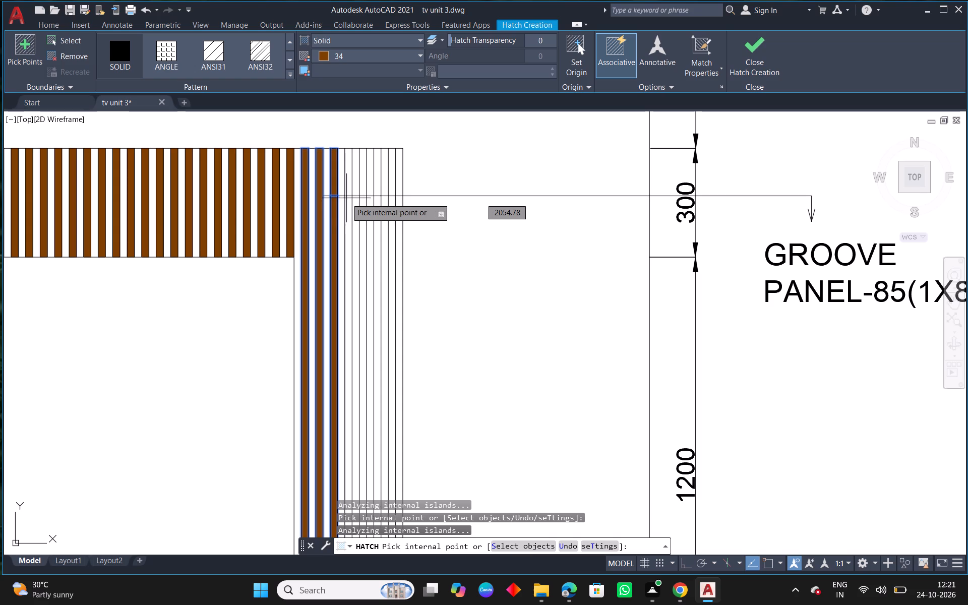
Fill the remaining four alternate strips of the vertical groove panel, above and below the leader line, and finish the hatch.
click(346, 198)
click(347, 189)
click(361, 189)
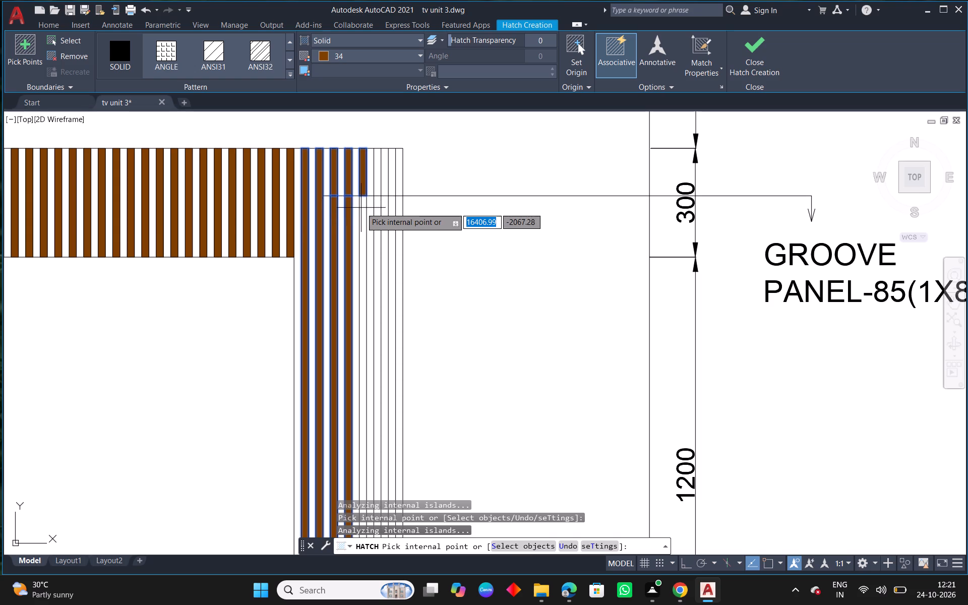
click(361, 208)
click(377, 205)
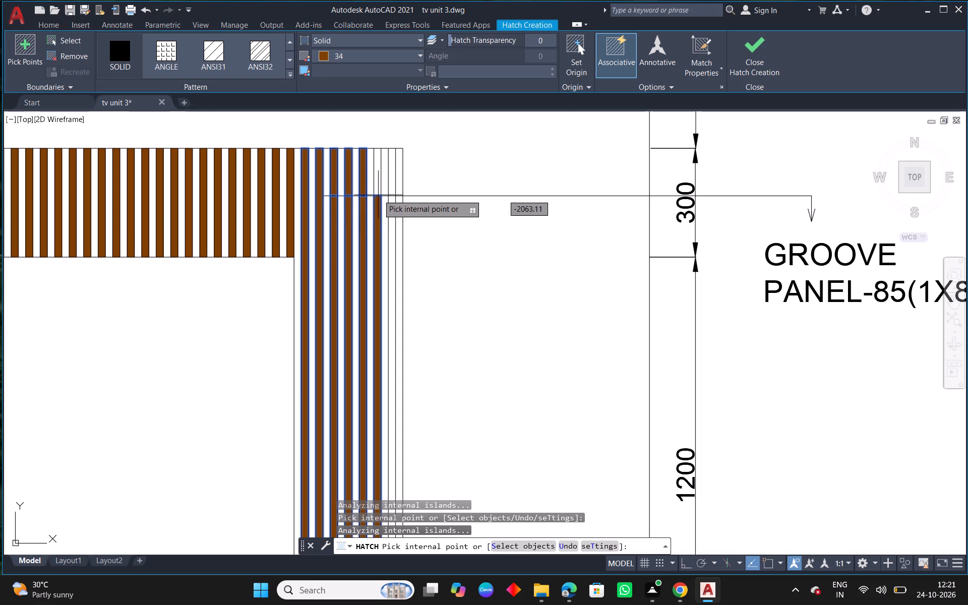
click(378, 186)
click(393, 207)
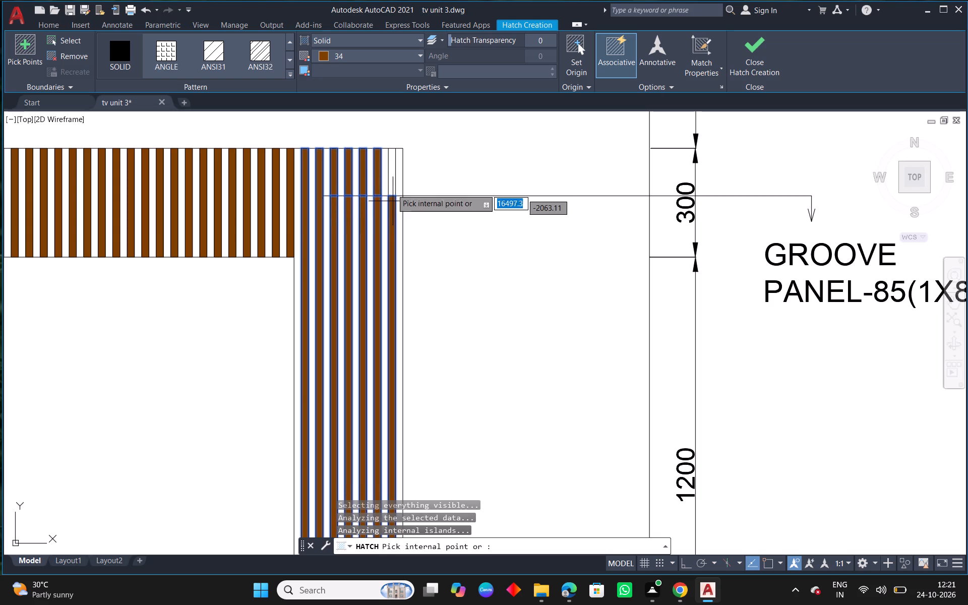
click(392, 189)
right_click(392, 189)
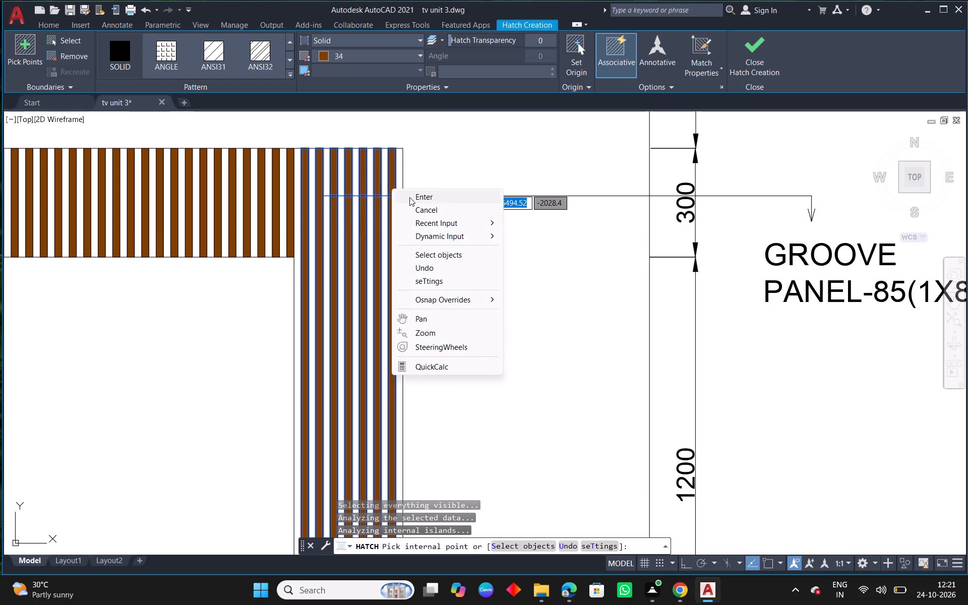
click(438, 201)
Trim the overhanging groove lines below the vertical groove panel's lower edge, in the M2 drawer front of the outer view.
scroll(356, 240, down, 3)
middle_drag(349, 382, 413, 339)
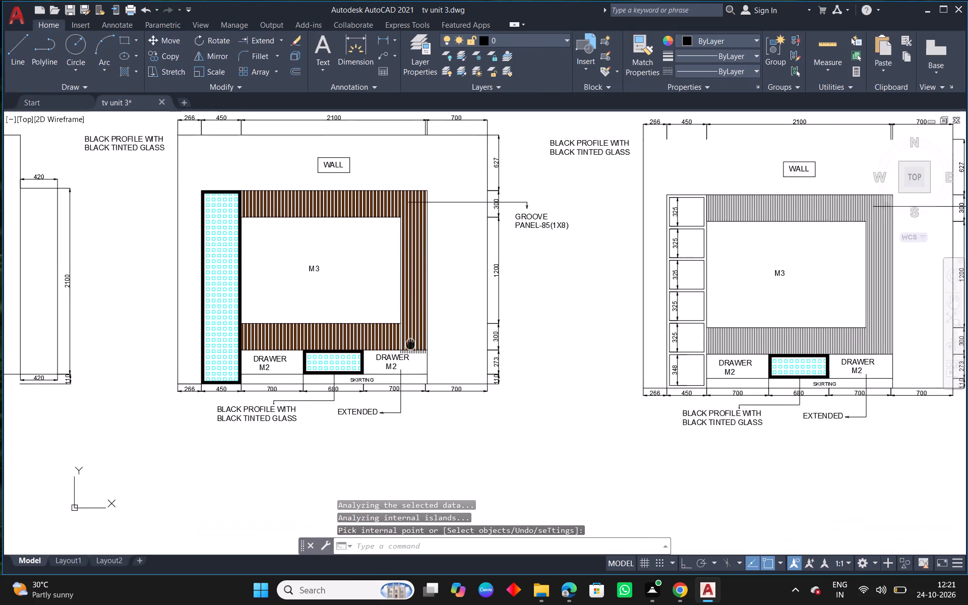
middle_drag(413, 339, 415, 335)
scroll(411, 351, up, 4)
scroll(547, 286, up, 1)
scroll(403, 298, down, 2)
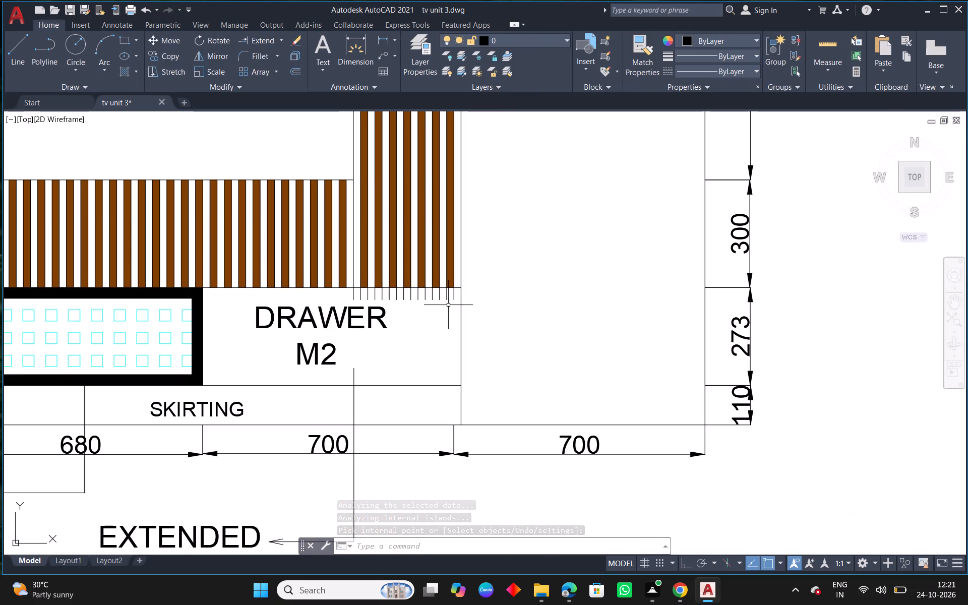
scroll(435, 301, down, 4)
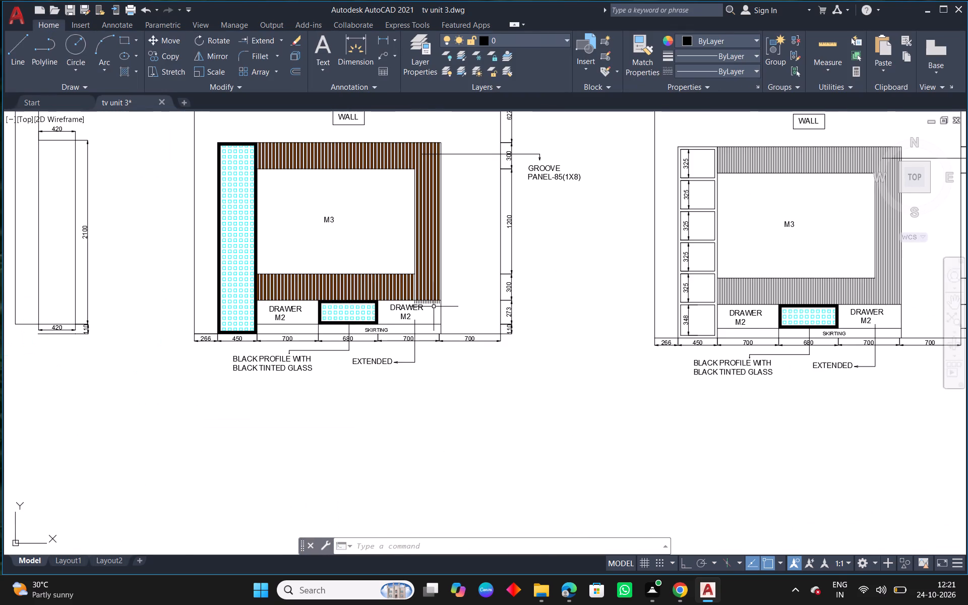
scroll(444, 299, up, 5)
middle_drag(424, 314, 462, 315)
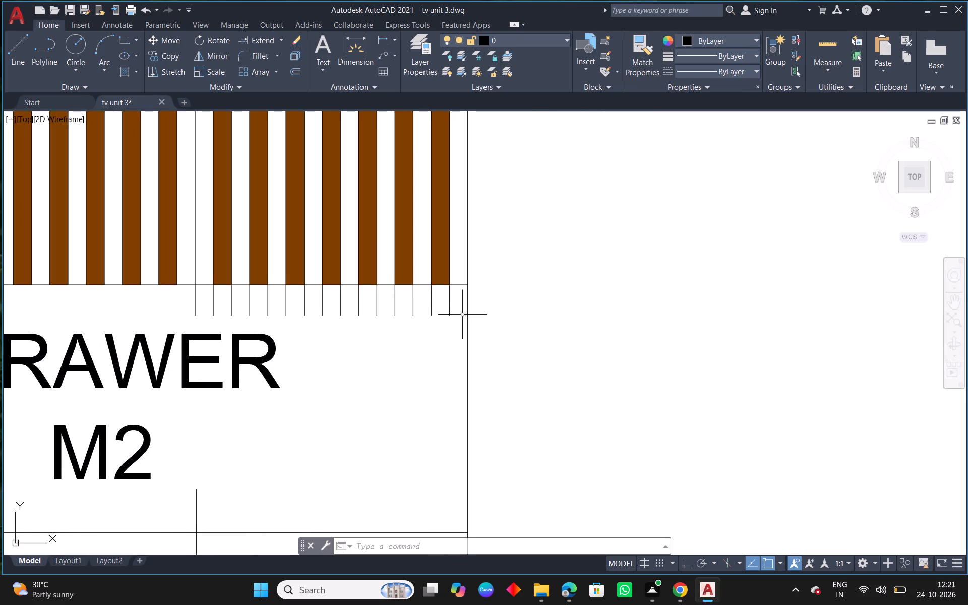
key(t)
key(r)
key(space)
key(space)
drag(457, 301, 220, 292)
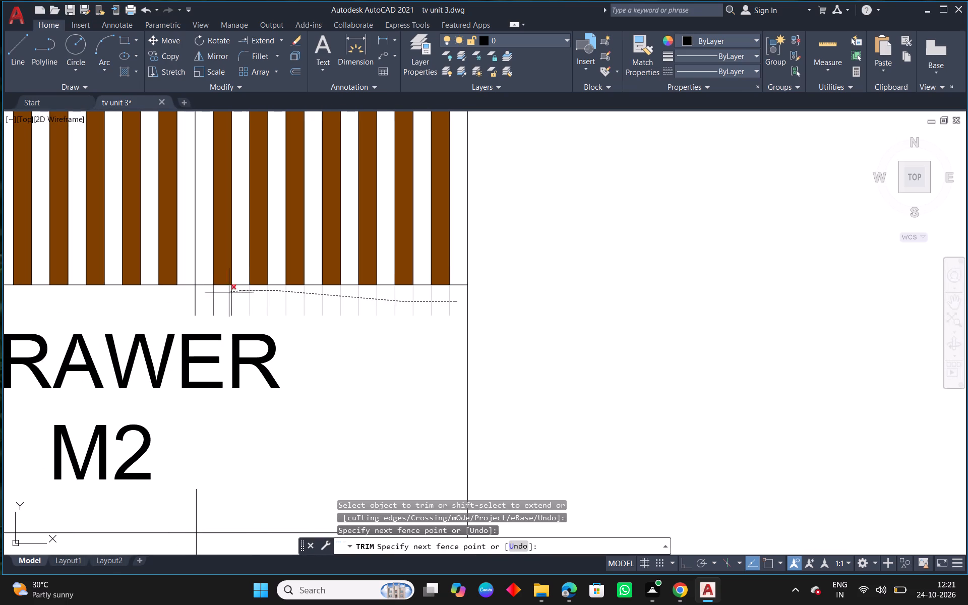
drag(220, 292, 181, 293)
right_click(181, 293)
click(212, 299)
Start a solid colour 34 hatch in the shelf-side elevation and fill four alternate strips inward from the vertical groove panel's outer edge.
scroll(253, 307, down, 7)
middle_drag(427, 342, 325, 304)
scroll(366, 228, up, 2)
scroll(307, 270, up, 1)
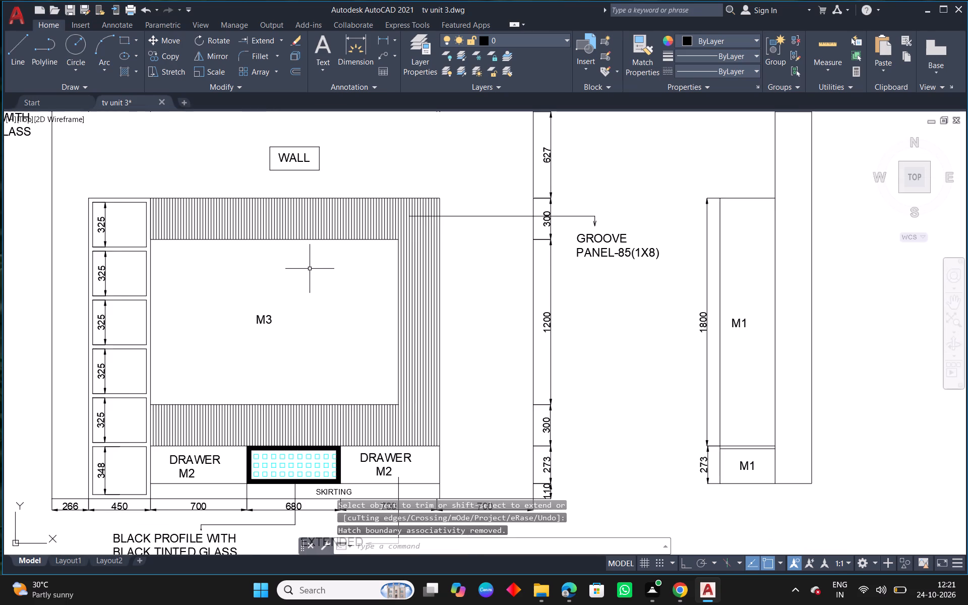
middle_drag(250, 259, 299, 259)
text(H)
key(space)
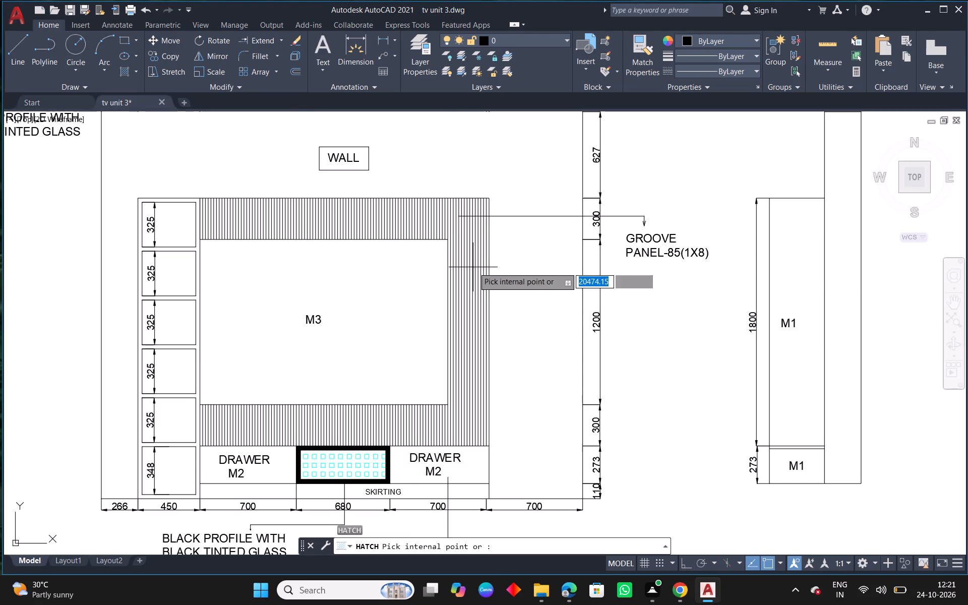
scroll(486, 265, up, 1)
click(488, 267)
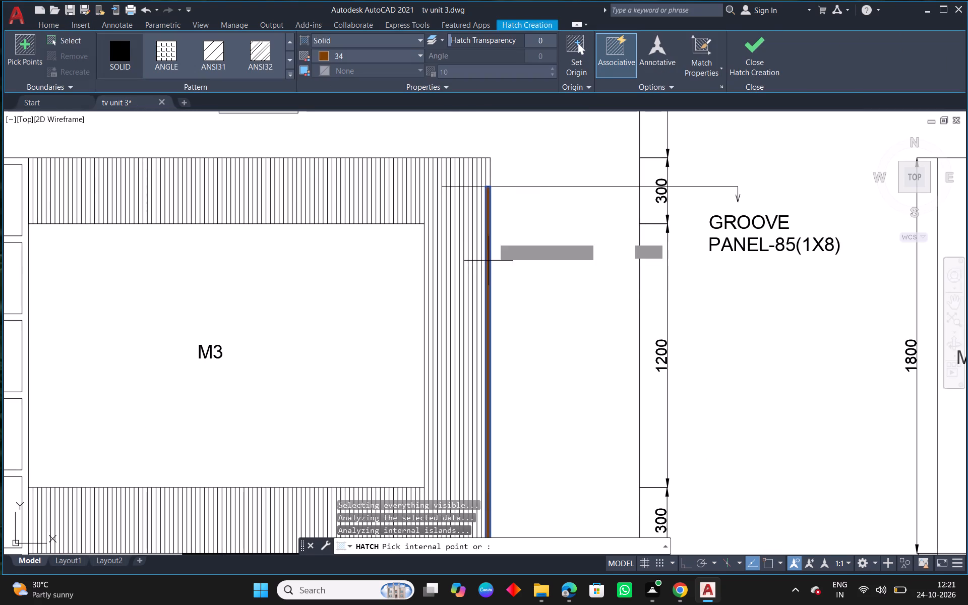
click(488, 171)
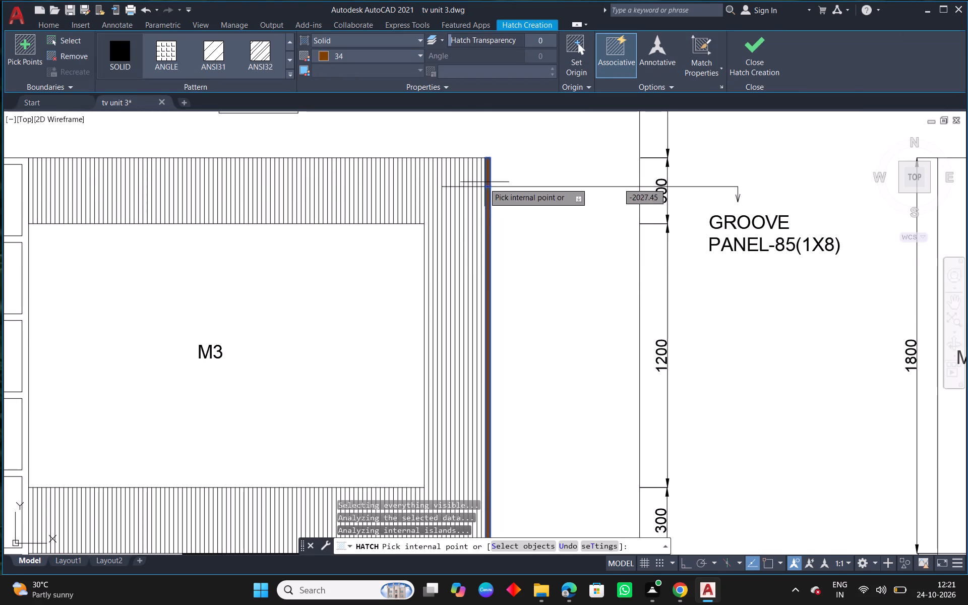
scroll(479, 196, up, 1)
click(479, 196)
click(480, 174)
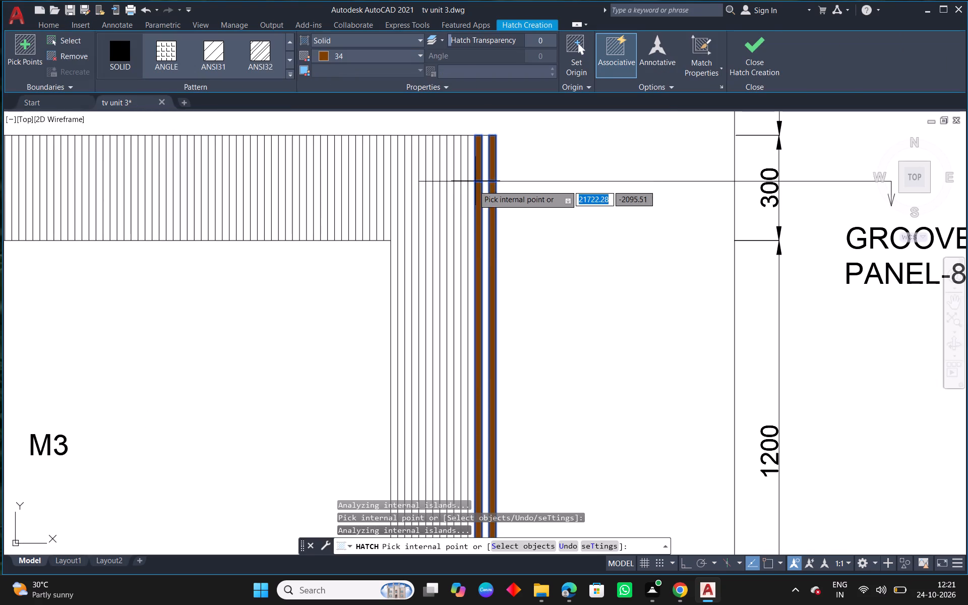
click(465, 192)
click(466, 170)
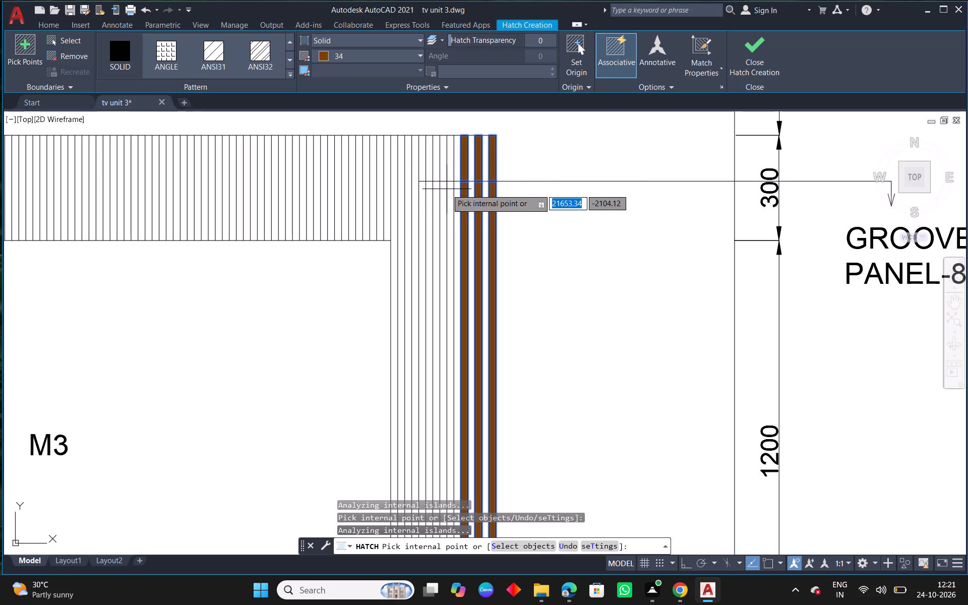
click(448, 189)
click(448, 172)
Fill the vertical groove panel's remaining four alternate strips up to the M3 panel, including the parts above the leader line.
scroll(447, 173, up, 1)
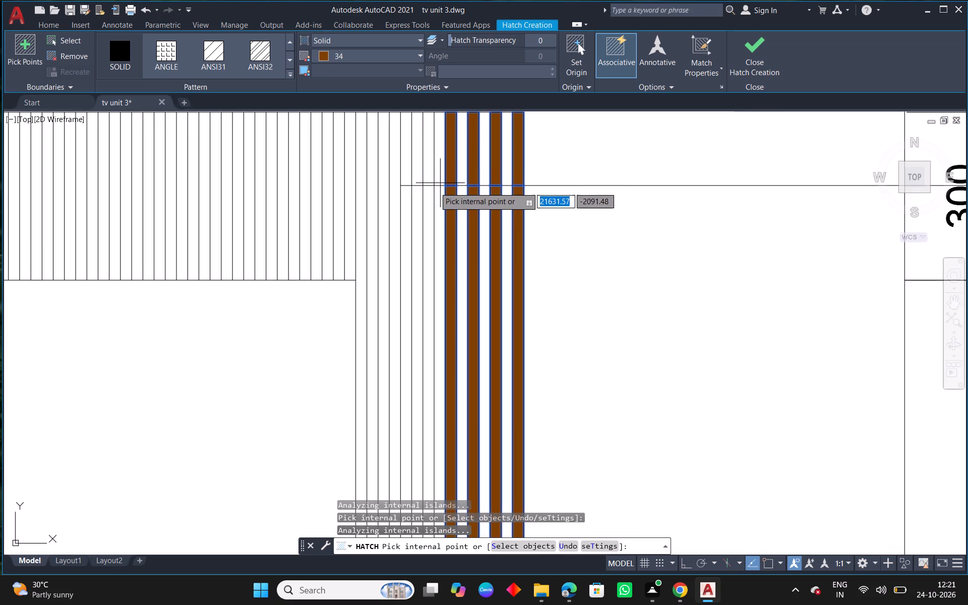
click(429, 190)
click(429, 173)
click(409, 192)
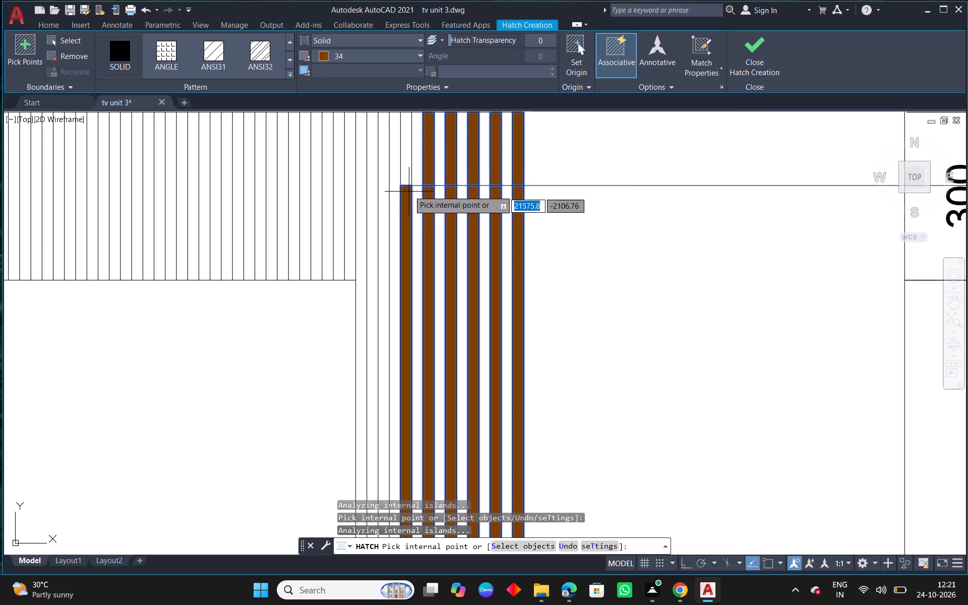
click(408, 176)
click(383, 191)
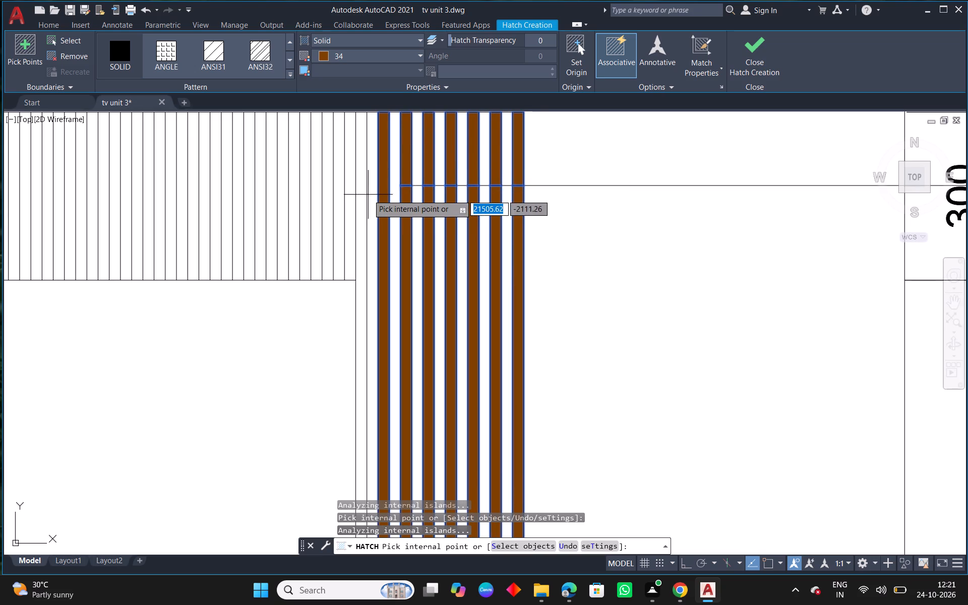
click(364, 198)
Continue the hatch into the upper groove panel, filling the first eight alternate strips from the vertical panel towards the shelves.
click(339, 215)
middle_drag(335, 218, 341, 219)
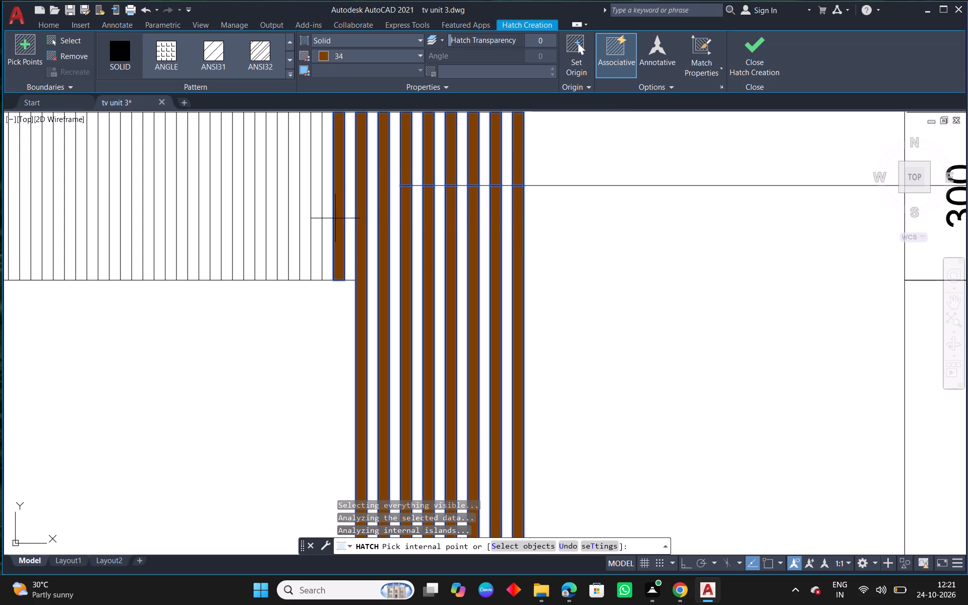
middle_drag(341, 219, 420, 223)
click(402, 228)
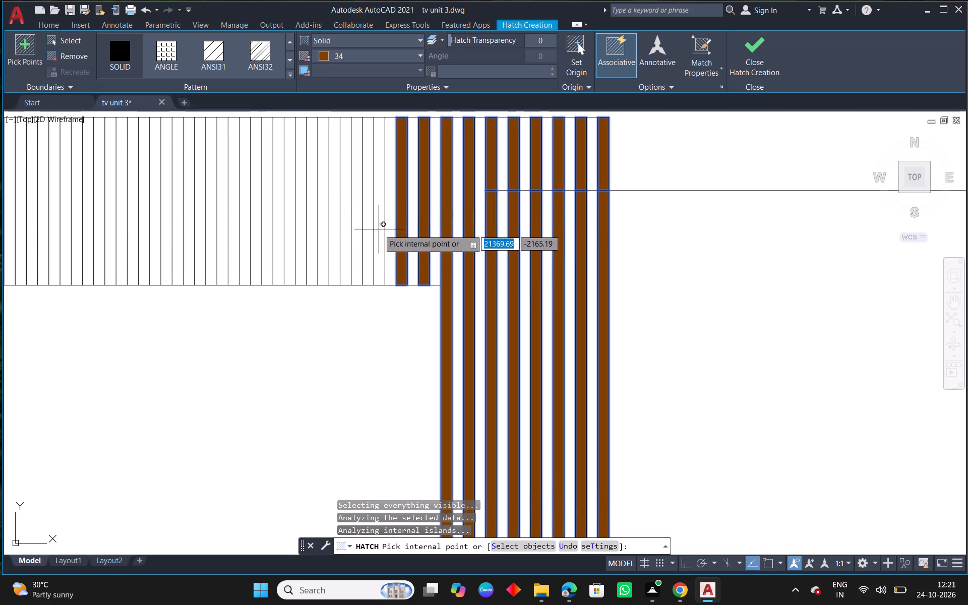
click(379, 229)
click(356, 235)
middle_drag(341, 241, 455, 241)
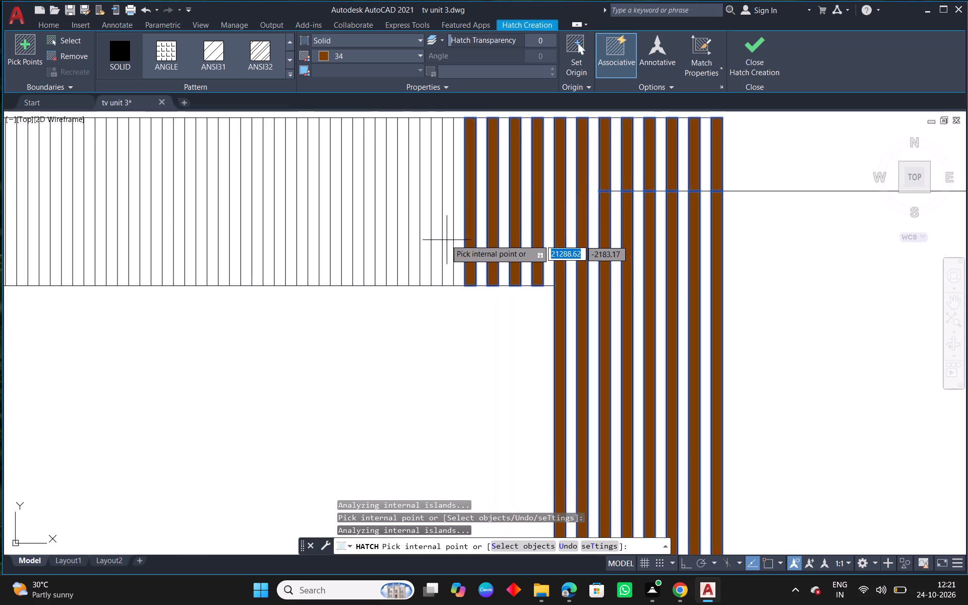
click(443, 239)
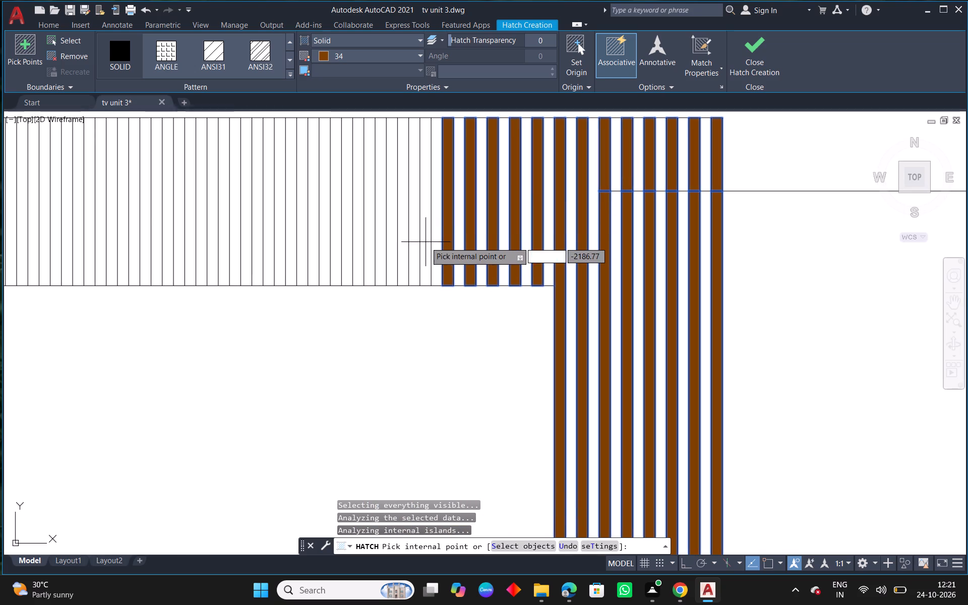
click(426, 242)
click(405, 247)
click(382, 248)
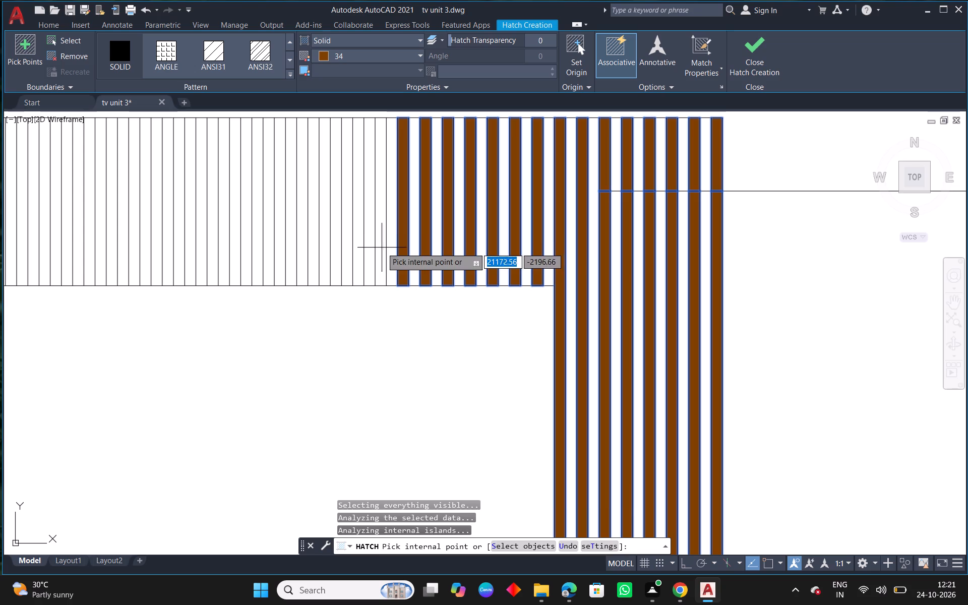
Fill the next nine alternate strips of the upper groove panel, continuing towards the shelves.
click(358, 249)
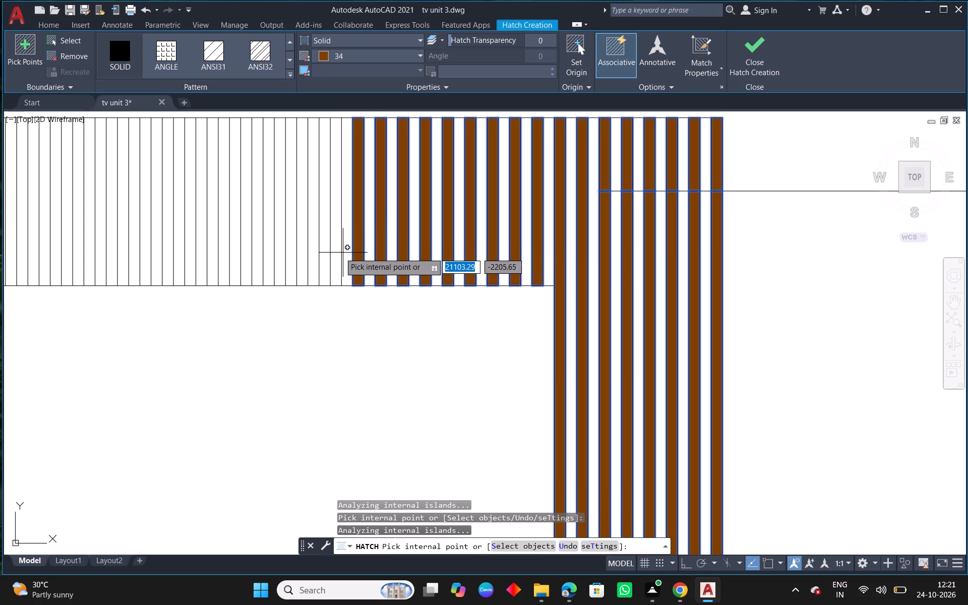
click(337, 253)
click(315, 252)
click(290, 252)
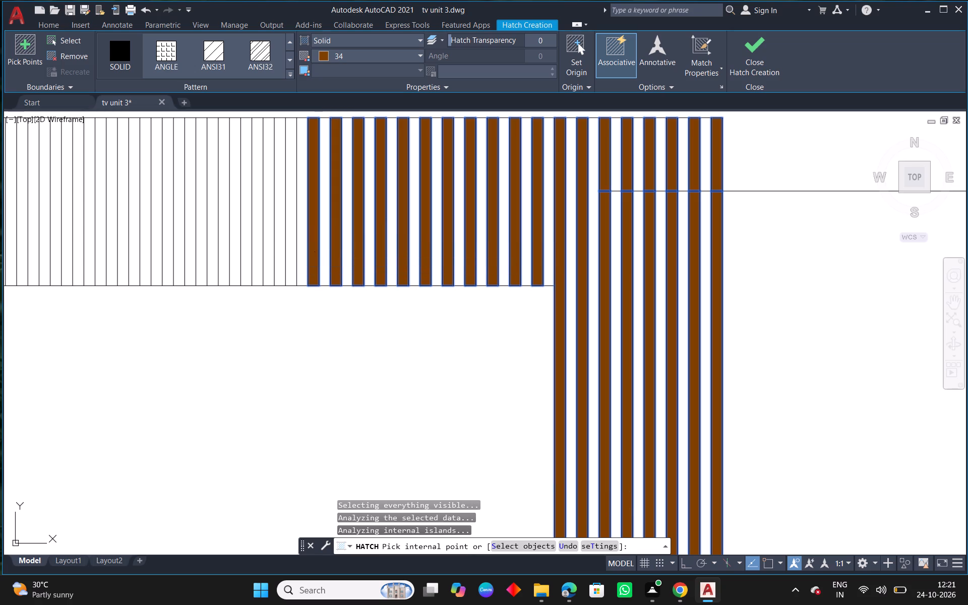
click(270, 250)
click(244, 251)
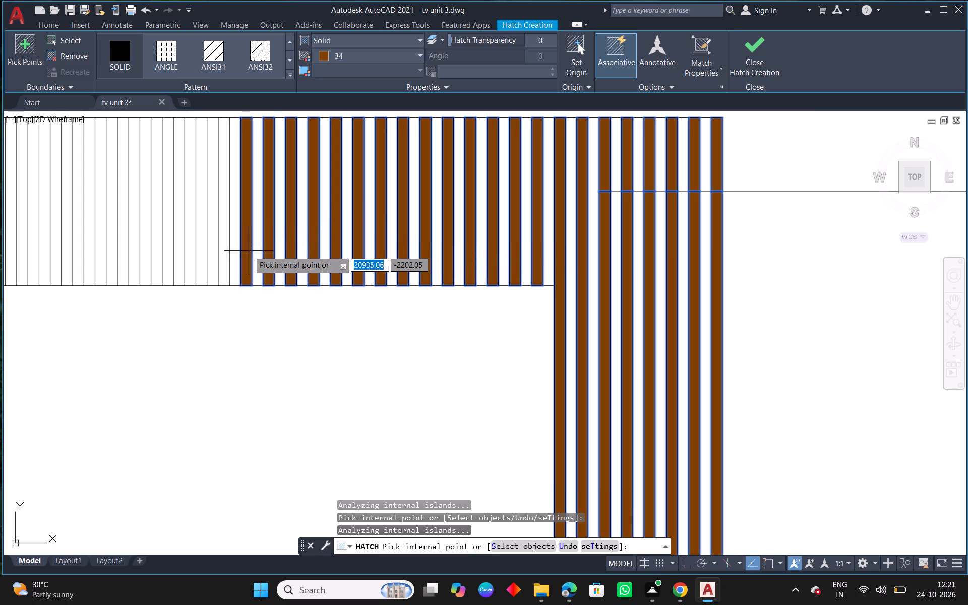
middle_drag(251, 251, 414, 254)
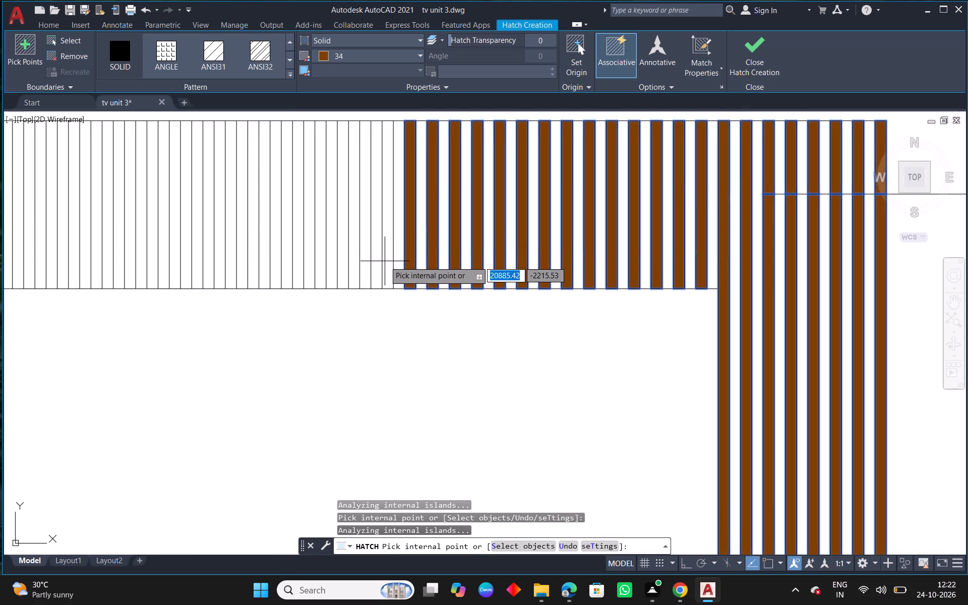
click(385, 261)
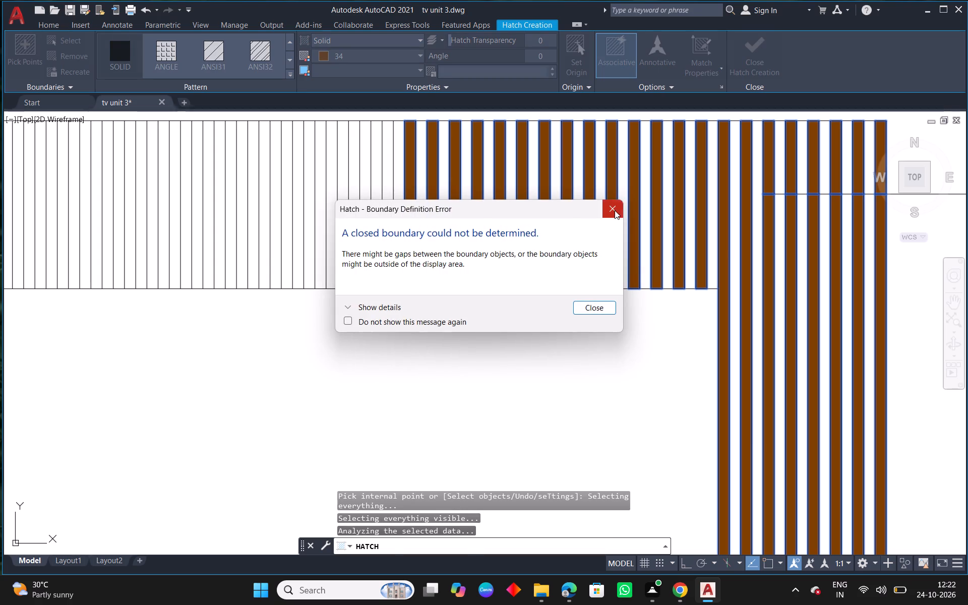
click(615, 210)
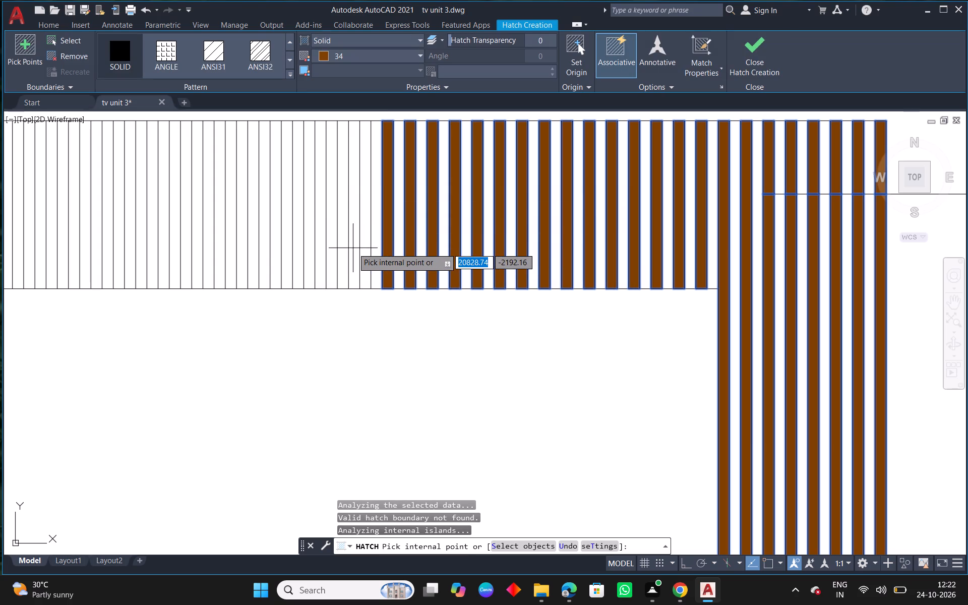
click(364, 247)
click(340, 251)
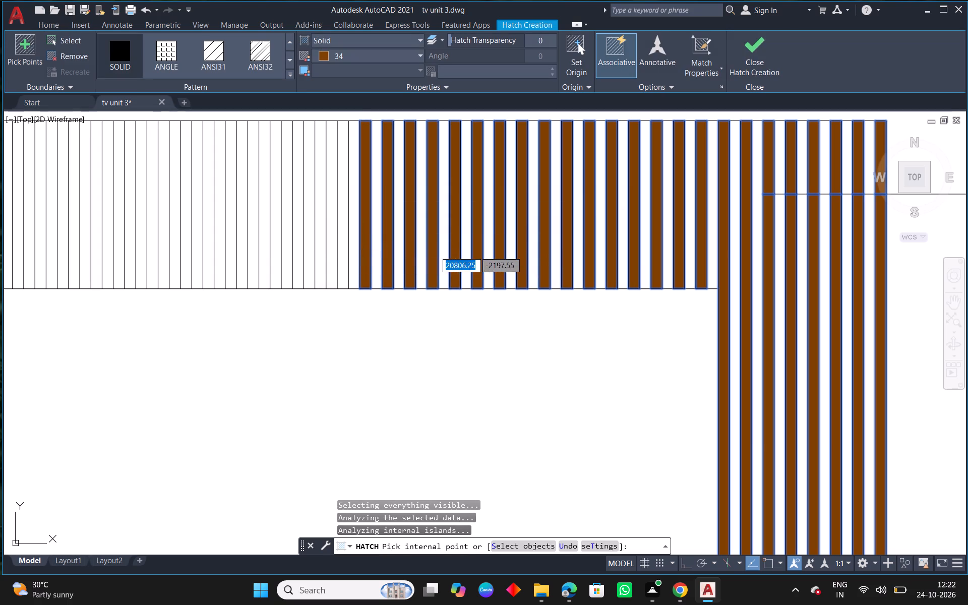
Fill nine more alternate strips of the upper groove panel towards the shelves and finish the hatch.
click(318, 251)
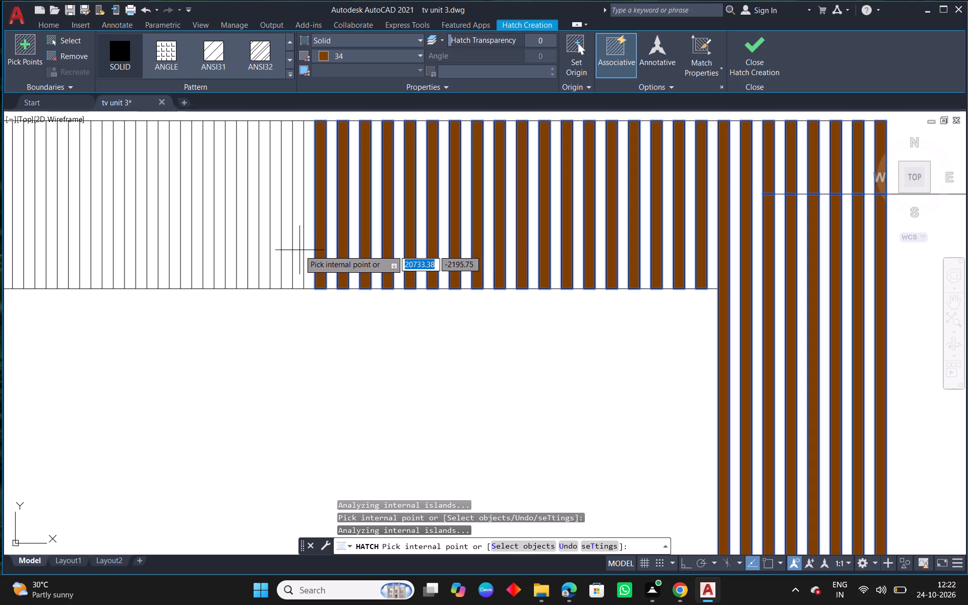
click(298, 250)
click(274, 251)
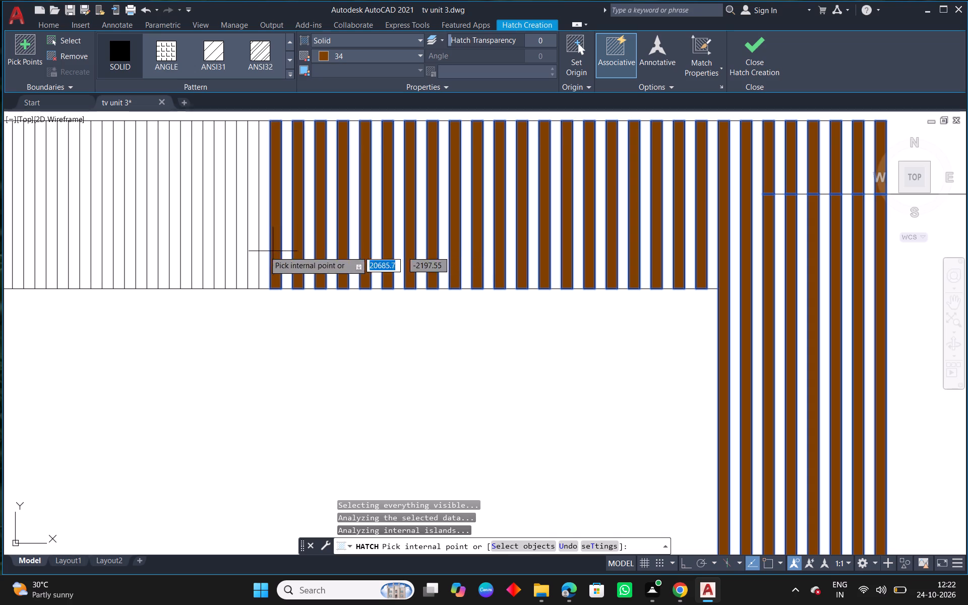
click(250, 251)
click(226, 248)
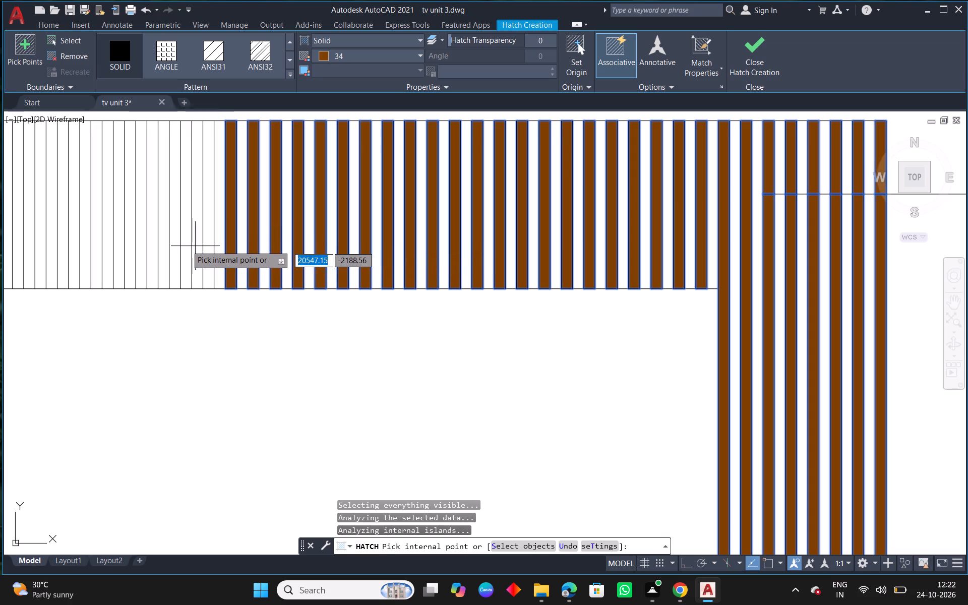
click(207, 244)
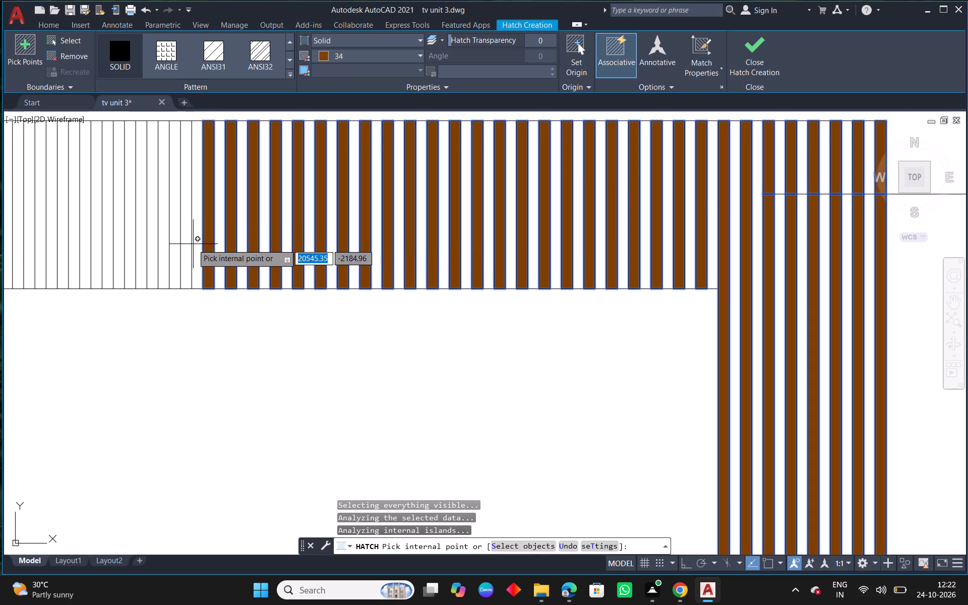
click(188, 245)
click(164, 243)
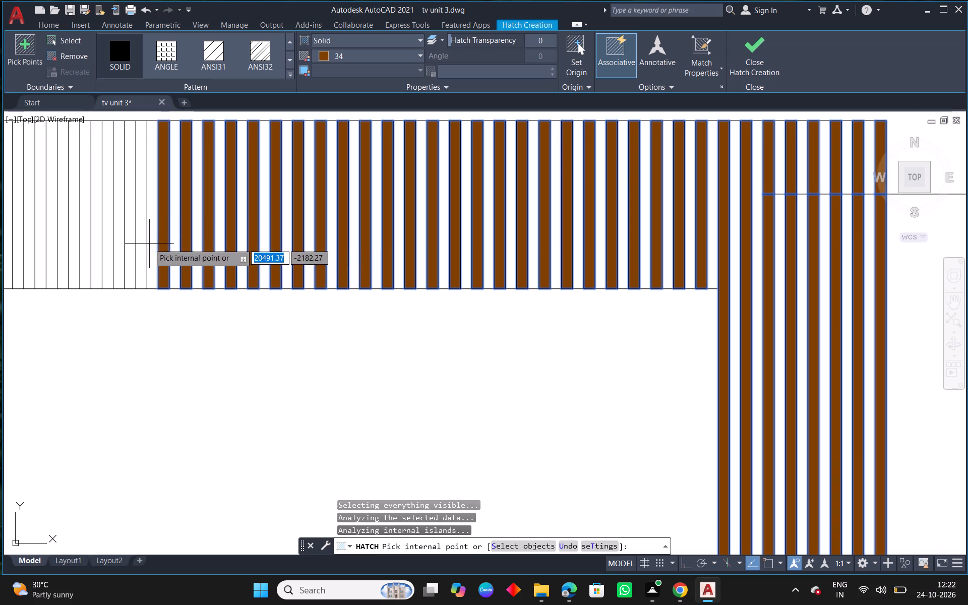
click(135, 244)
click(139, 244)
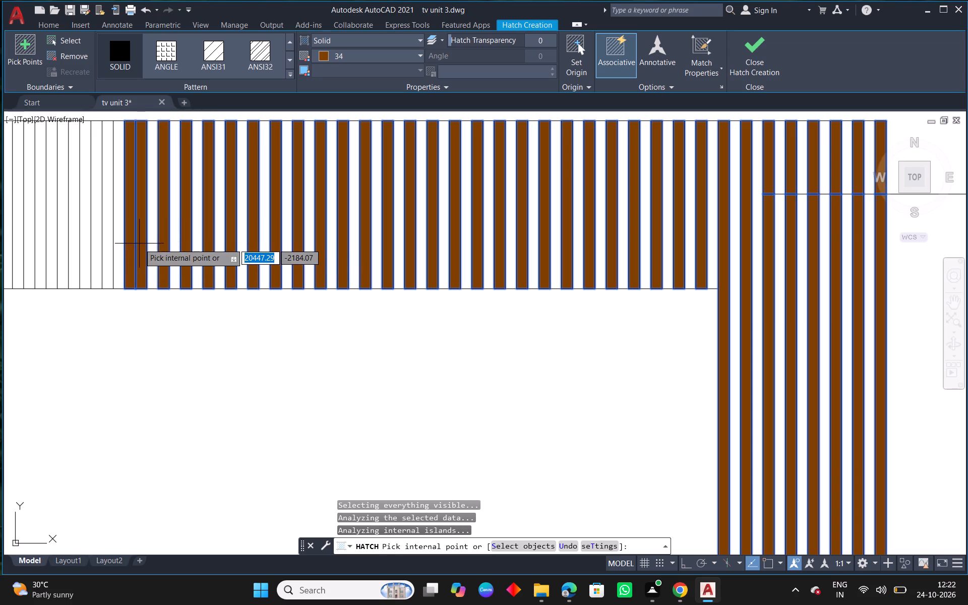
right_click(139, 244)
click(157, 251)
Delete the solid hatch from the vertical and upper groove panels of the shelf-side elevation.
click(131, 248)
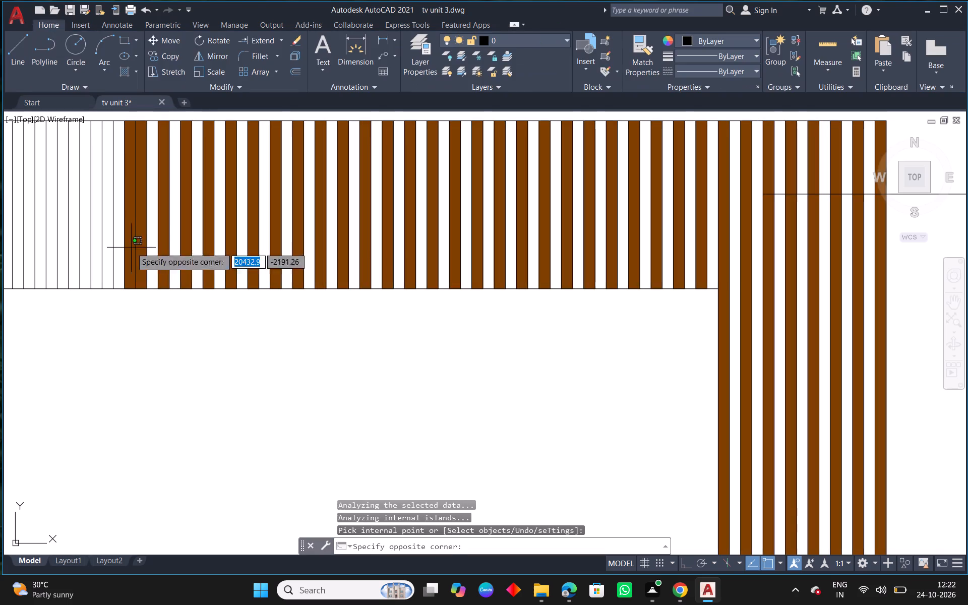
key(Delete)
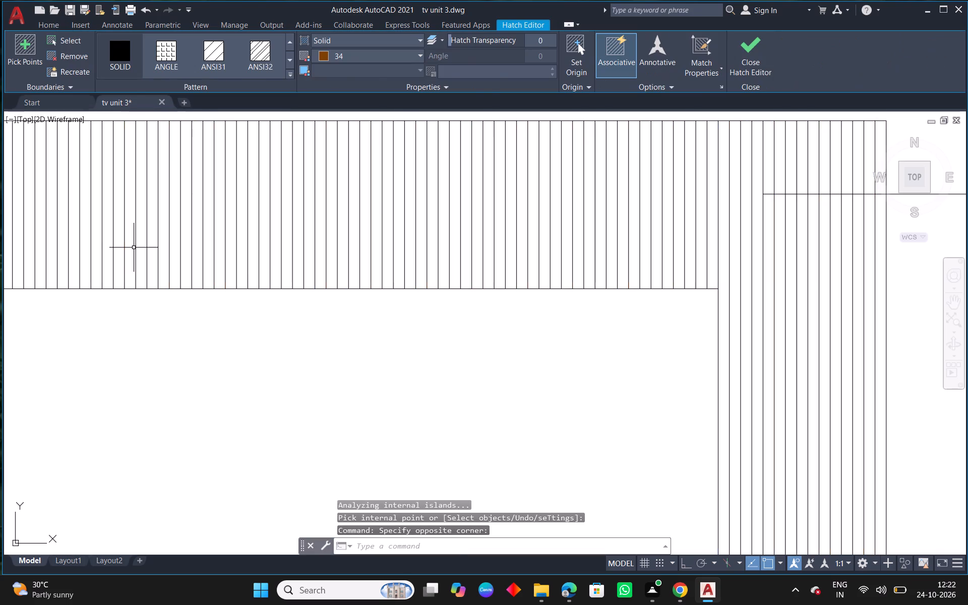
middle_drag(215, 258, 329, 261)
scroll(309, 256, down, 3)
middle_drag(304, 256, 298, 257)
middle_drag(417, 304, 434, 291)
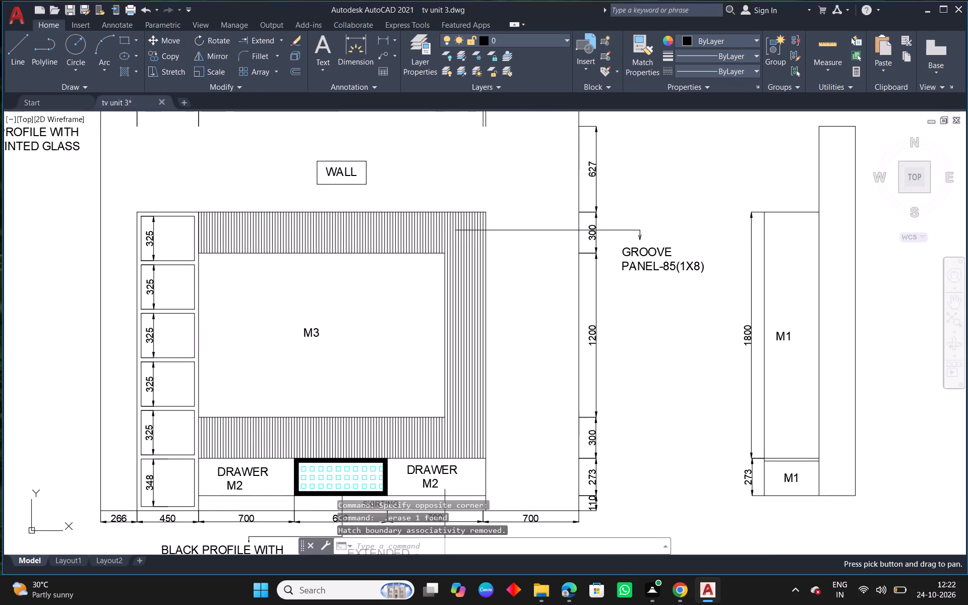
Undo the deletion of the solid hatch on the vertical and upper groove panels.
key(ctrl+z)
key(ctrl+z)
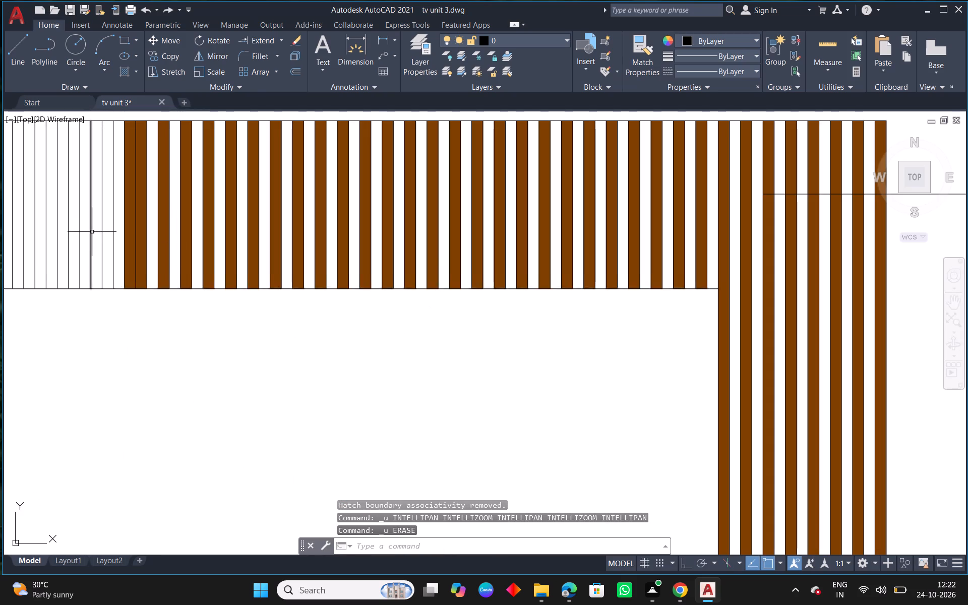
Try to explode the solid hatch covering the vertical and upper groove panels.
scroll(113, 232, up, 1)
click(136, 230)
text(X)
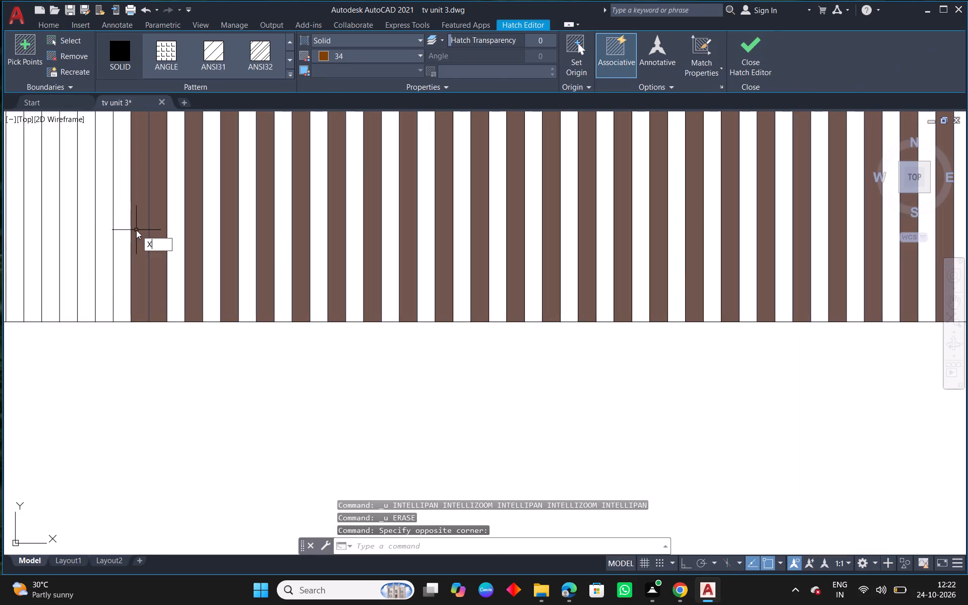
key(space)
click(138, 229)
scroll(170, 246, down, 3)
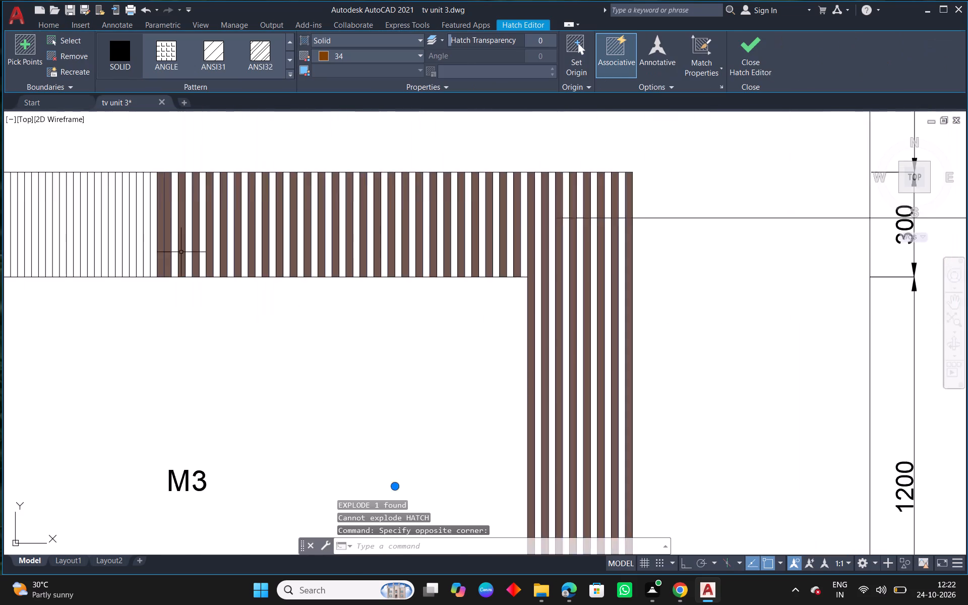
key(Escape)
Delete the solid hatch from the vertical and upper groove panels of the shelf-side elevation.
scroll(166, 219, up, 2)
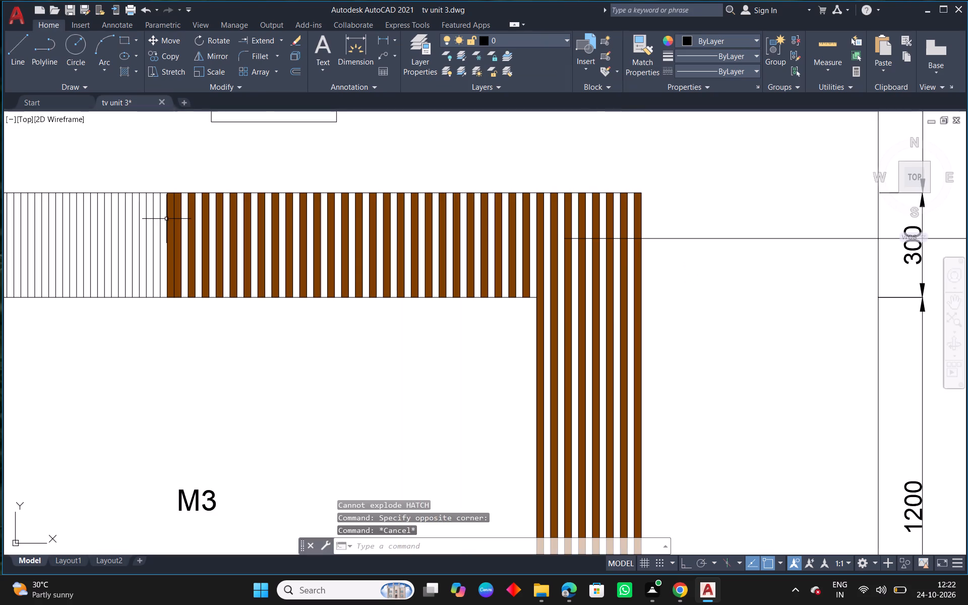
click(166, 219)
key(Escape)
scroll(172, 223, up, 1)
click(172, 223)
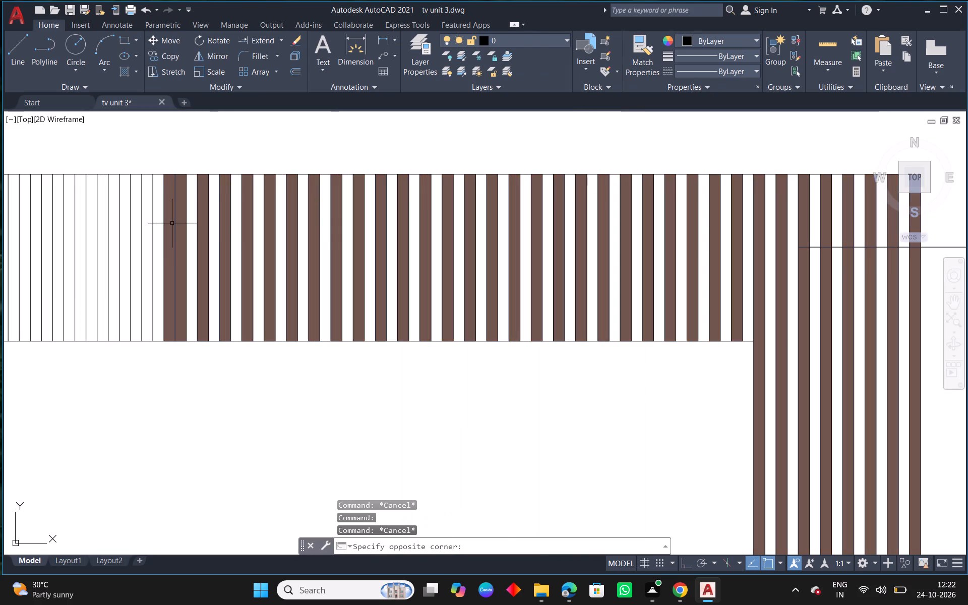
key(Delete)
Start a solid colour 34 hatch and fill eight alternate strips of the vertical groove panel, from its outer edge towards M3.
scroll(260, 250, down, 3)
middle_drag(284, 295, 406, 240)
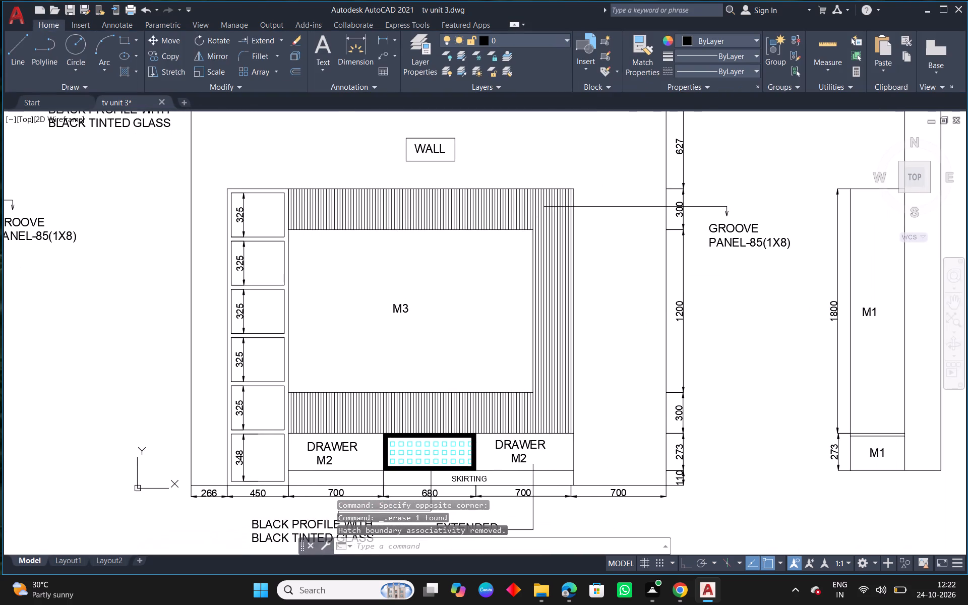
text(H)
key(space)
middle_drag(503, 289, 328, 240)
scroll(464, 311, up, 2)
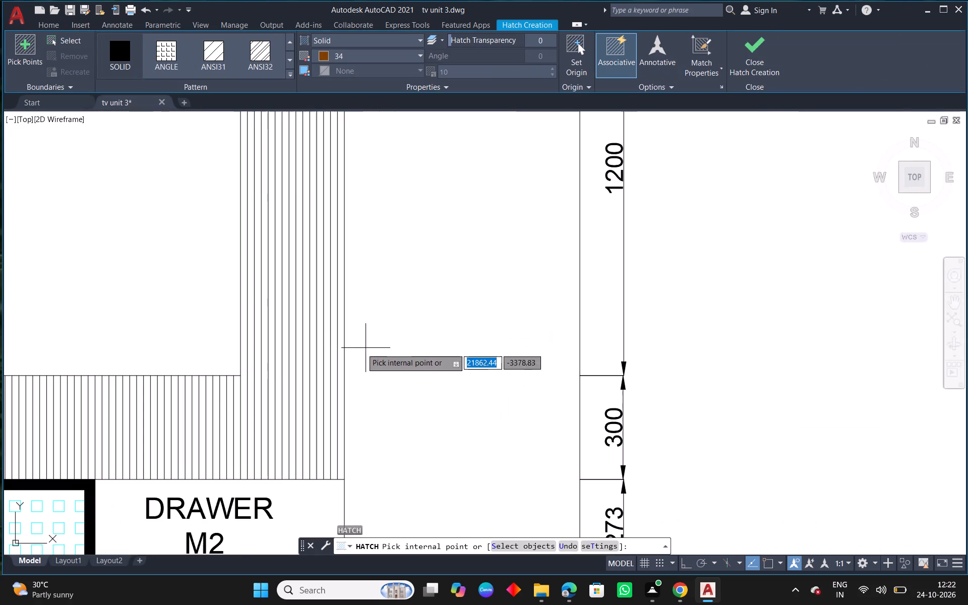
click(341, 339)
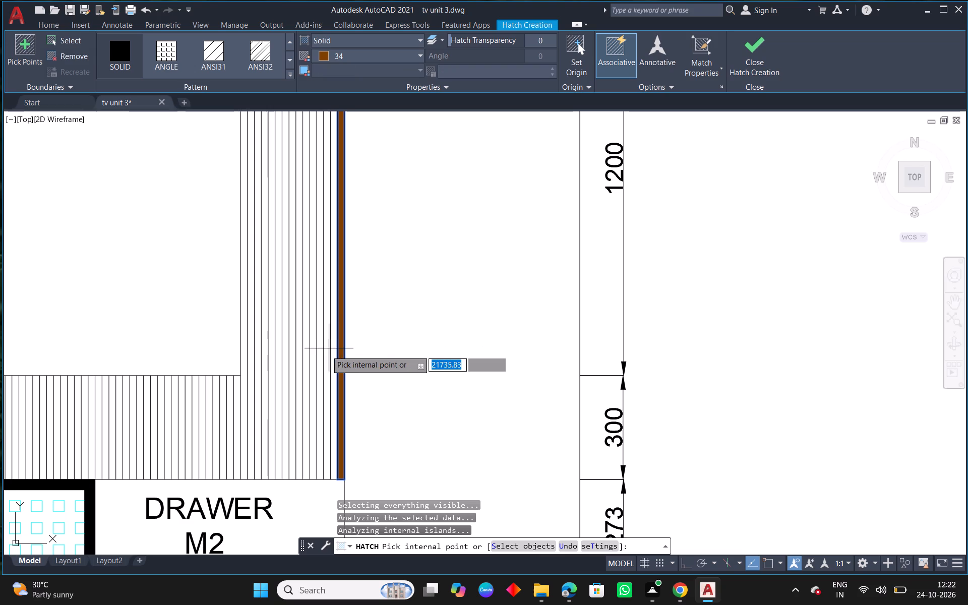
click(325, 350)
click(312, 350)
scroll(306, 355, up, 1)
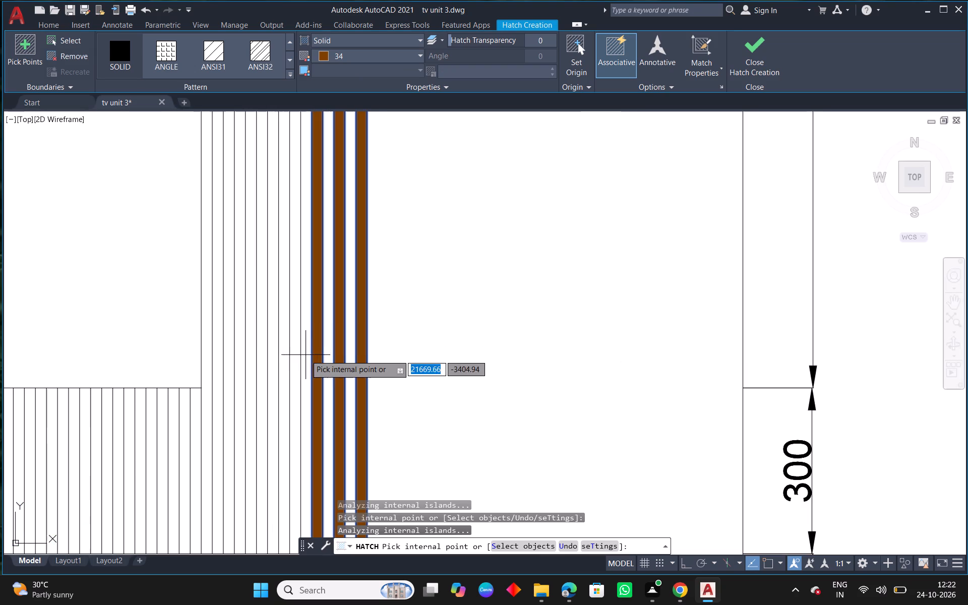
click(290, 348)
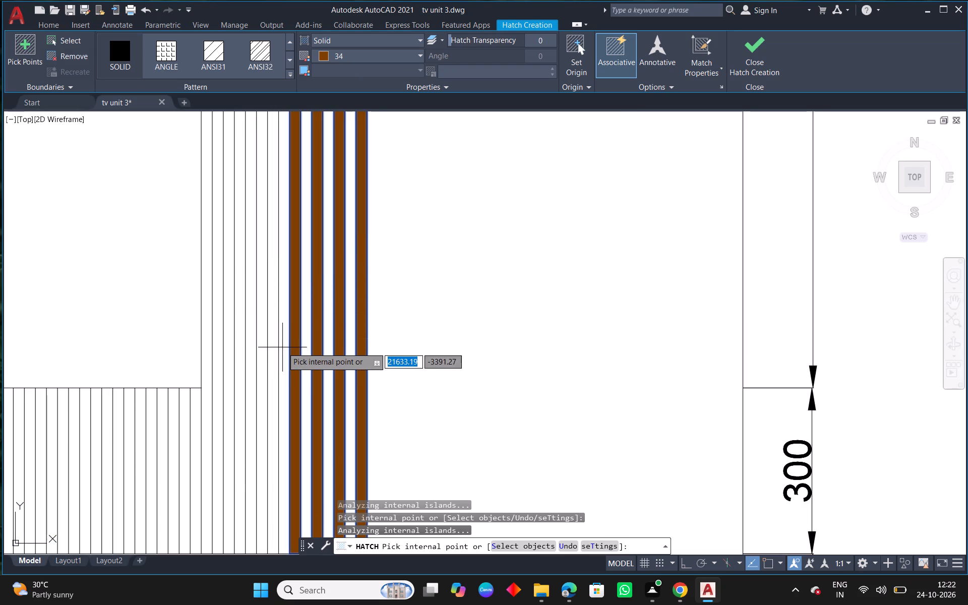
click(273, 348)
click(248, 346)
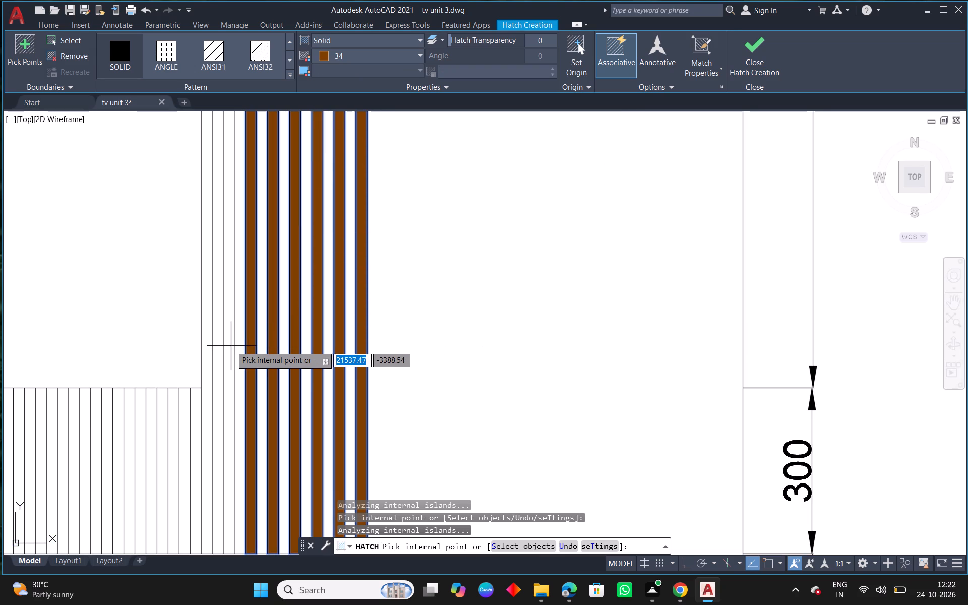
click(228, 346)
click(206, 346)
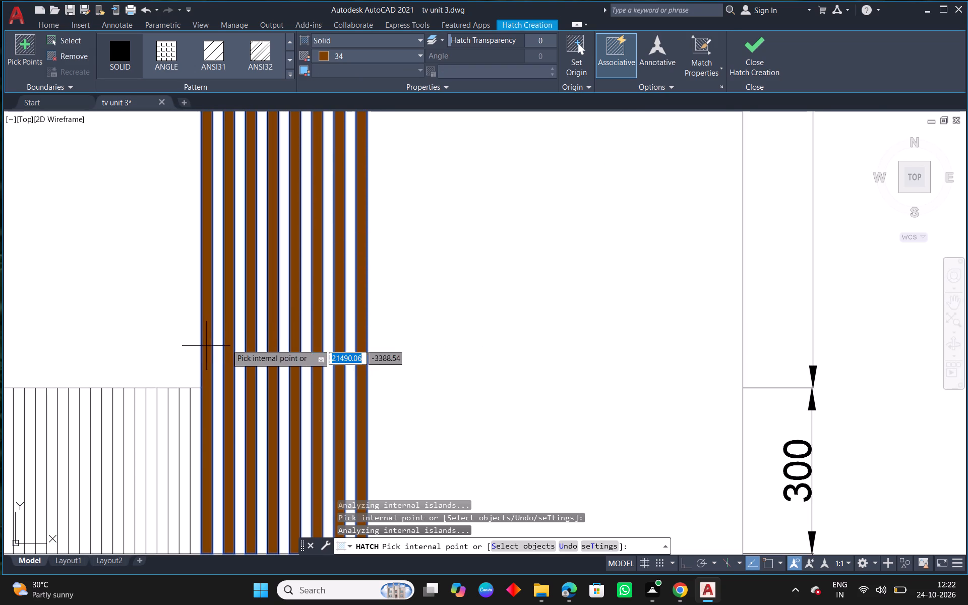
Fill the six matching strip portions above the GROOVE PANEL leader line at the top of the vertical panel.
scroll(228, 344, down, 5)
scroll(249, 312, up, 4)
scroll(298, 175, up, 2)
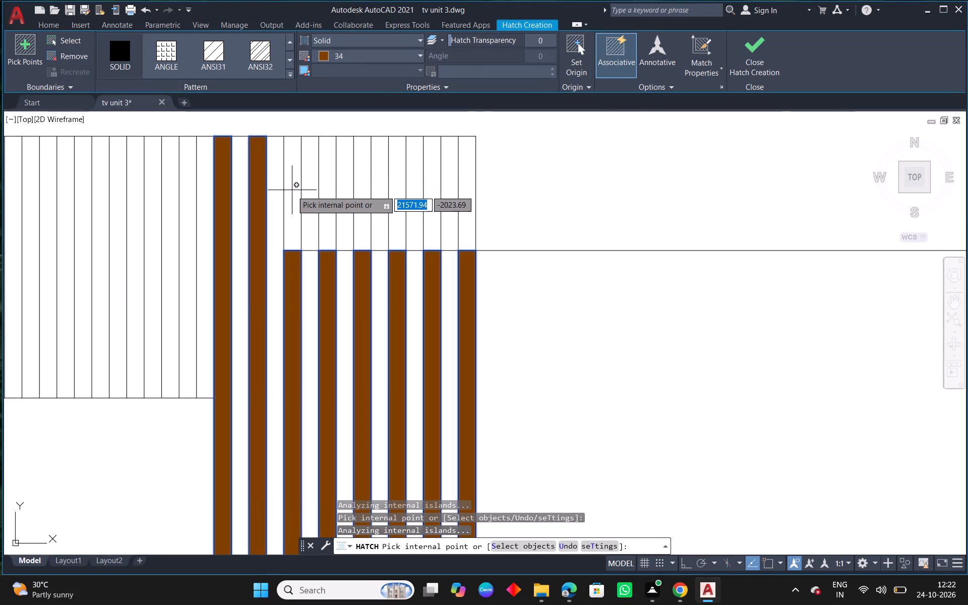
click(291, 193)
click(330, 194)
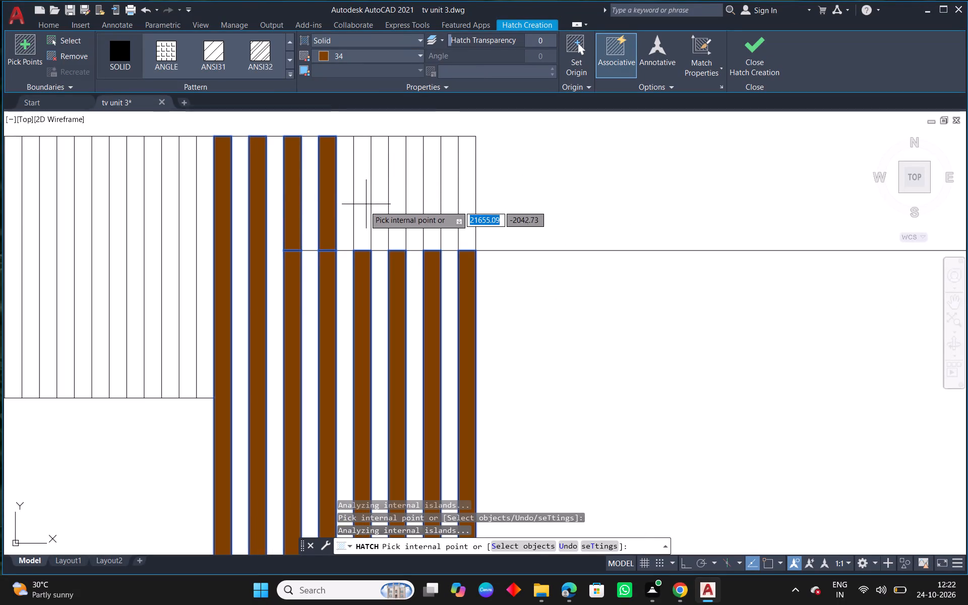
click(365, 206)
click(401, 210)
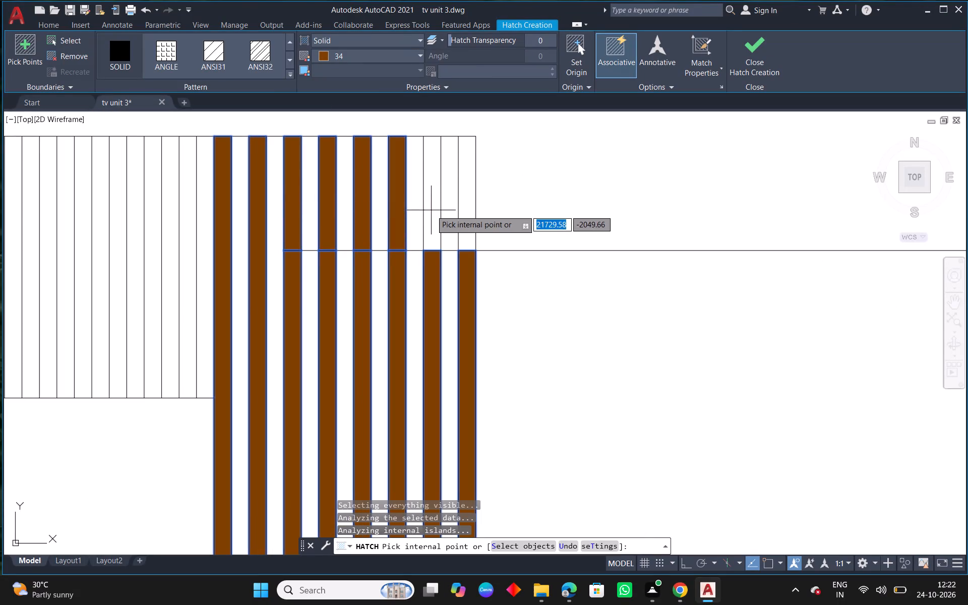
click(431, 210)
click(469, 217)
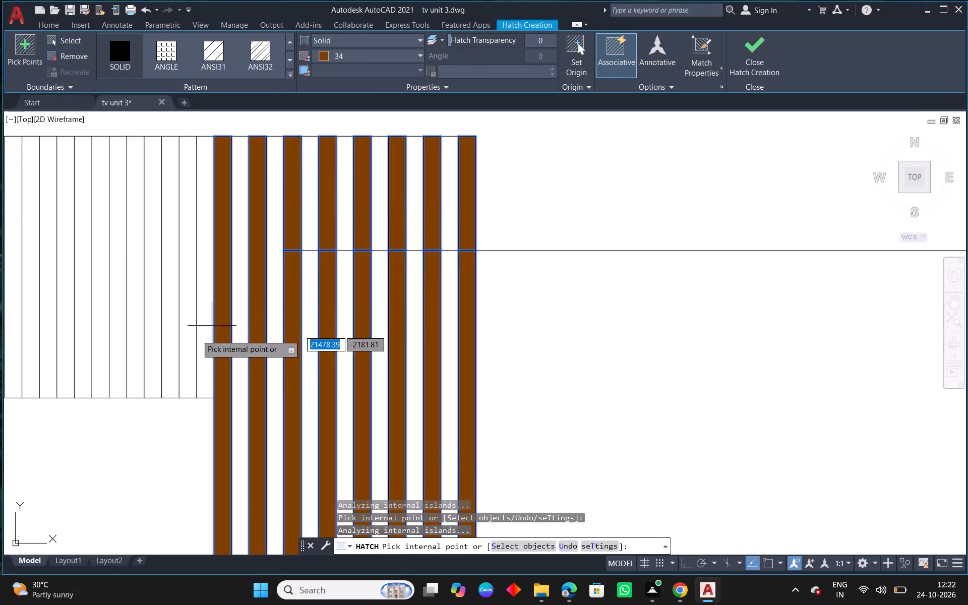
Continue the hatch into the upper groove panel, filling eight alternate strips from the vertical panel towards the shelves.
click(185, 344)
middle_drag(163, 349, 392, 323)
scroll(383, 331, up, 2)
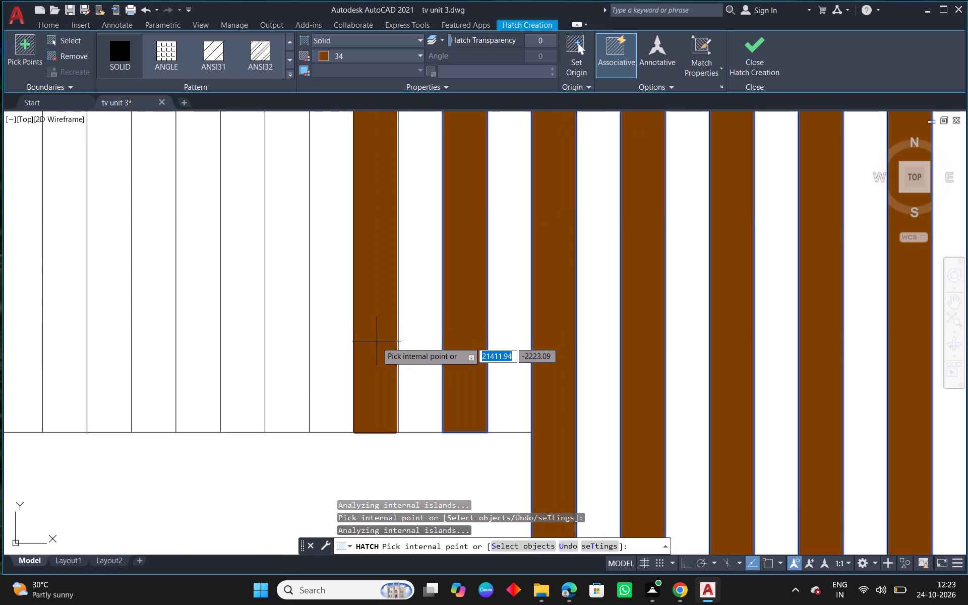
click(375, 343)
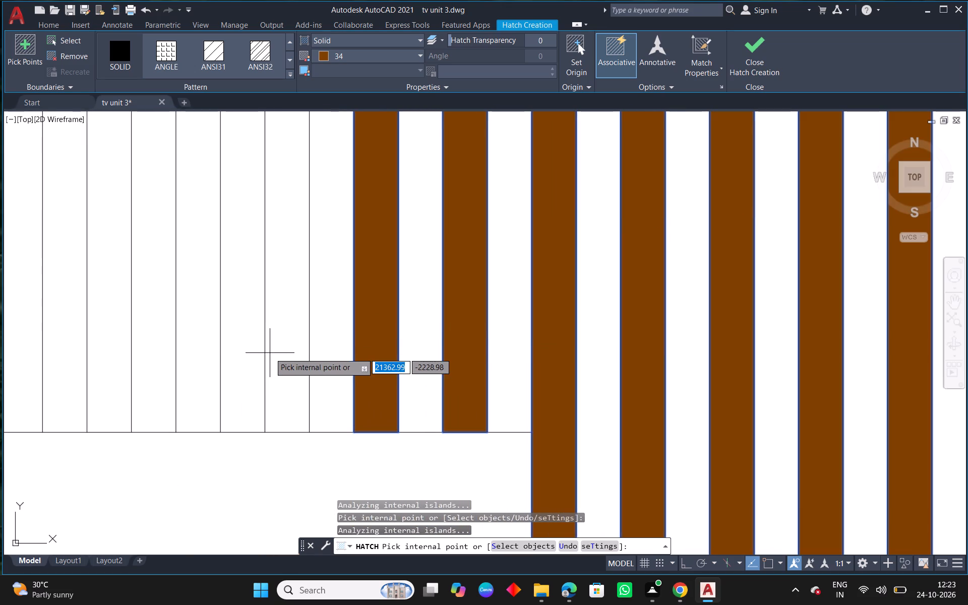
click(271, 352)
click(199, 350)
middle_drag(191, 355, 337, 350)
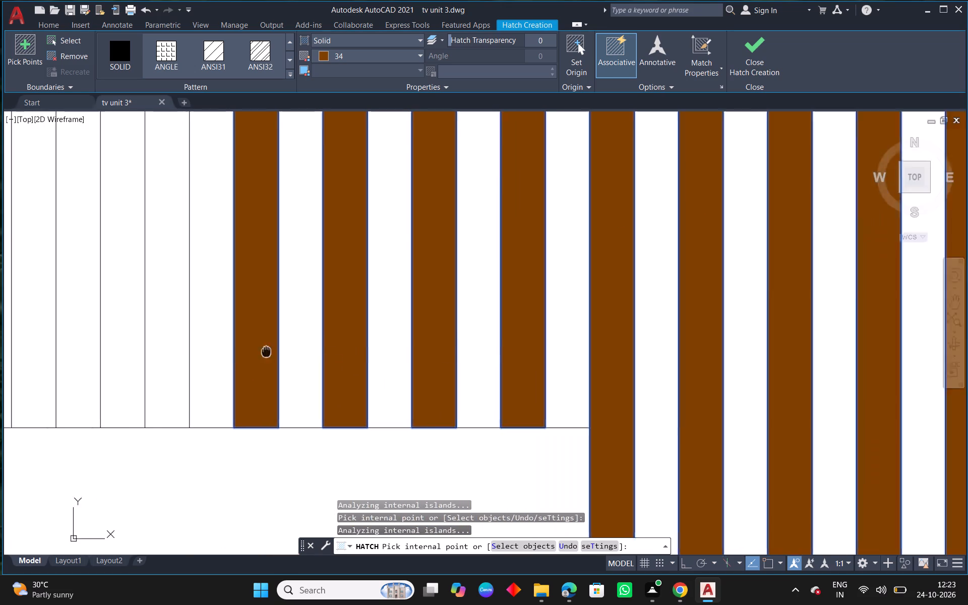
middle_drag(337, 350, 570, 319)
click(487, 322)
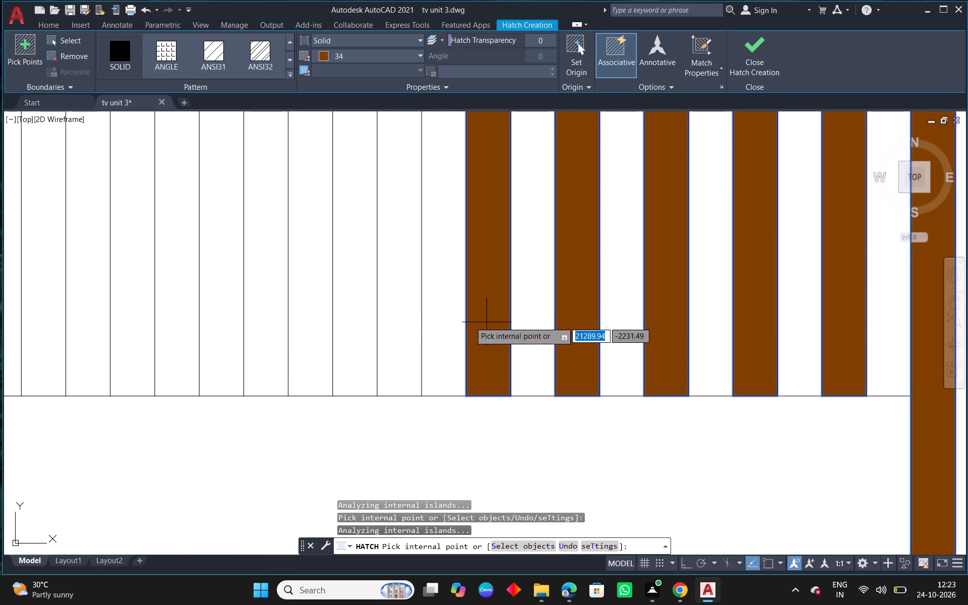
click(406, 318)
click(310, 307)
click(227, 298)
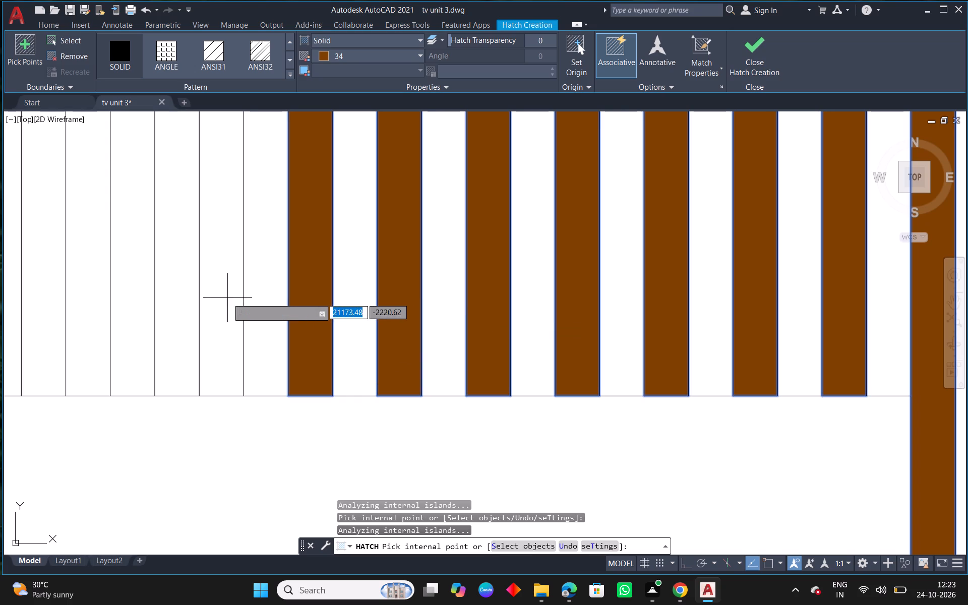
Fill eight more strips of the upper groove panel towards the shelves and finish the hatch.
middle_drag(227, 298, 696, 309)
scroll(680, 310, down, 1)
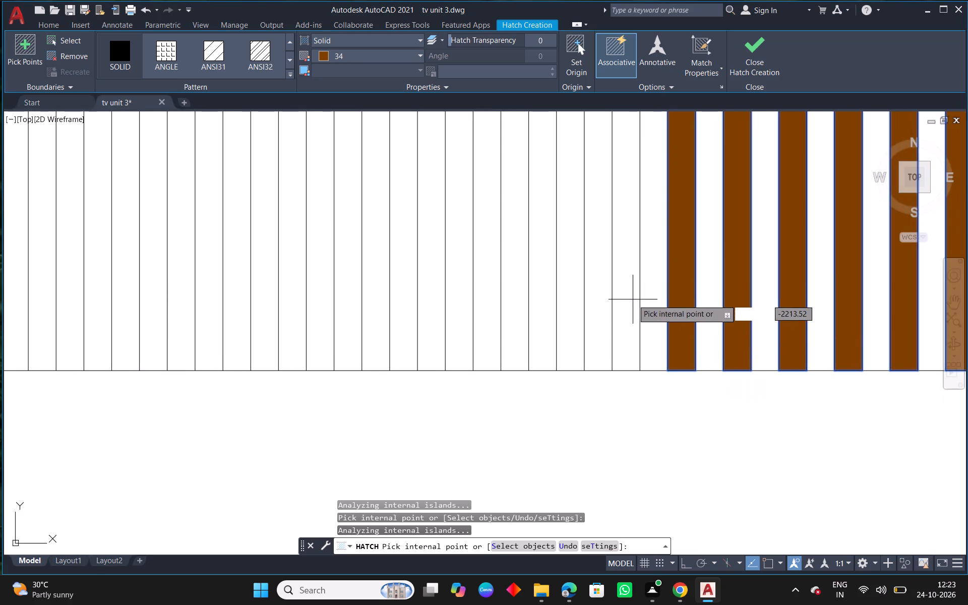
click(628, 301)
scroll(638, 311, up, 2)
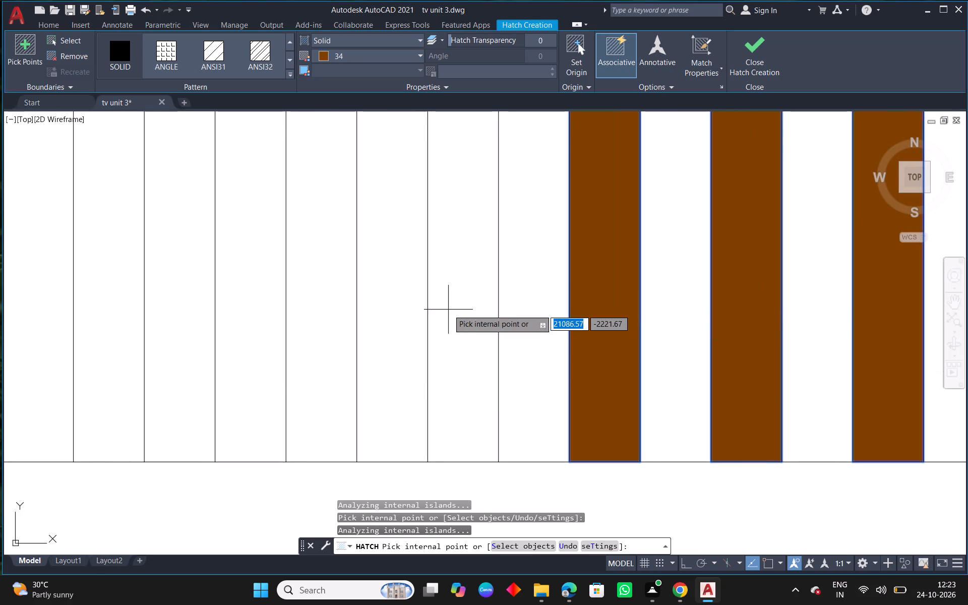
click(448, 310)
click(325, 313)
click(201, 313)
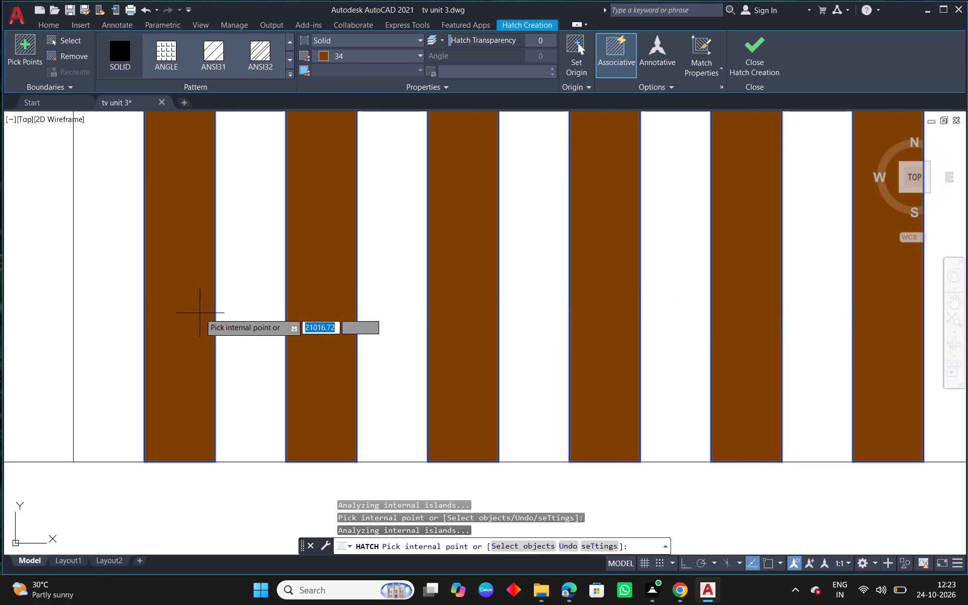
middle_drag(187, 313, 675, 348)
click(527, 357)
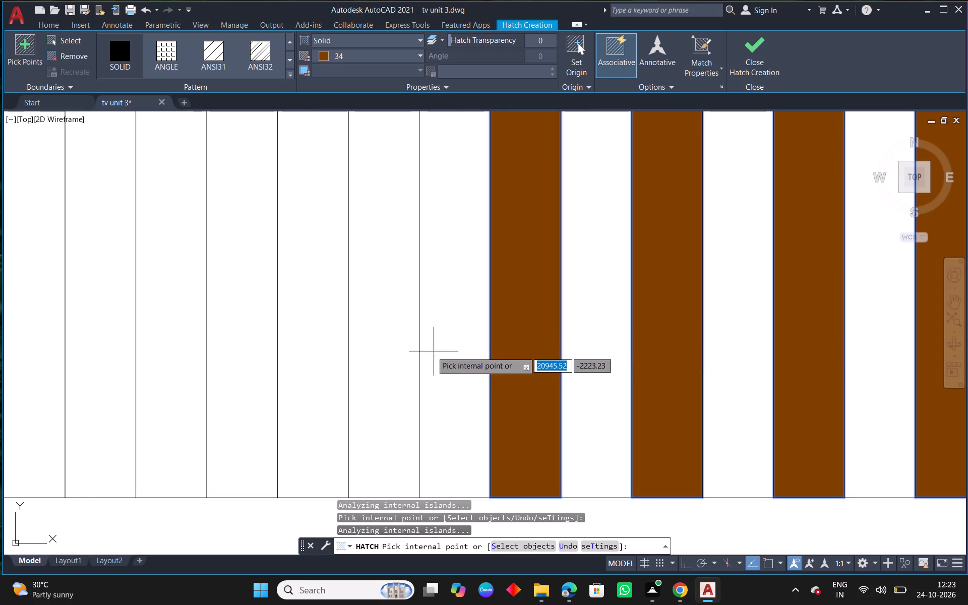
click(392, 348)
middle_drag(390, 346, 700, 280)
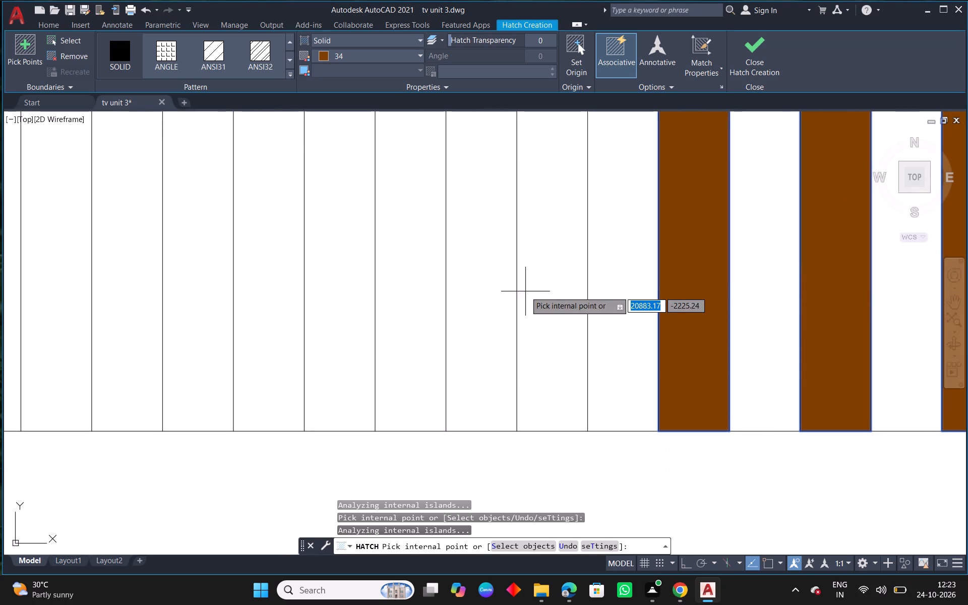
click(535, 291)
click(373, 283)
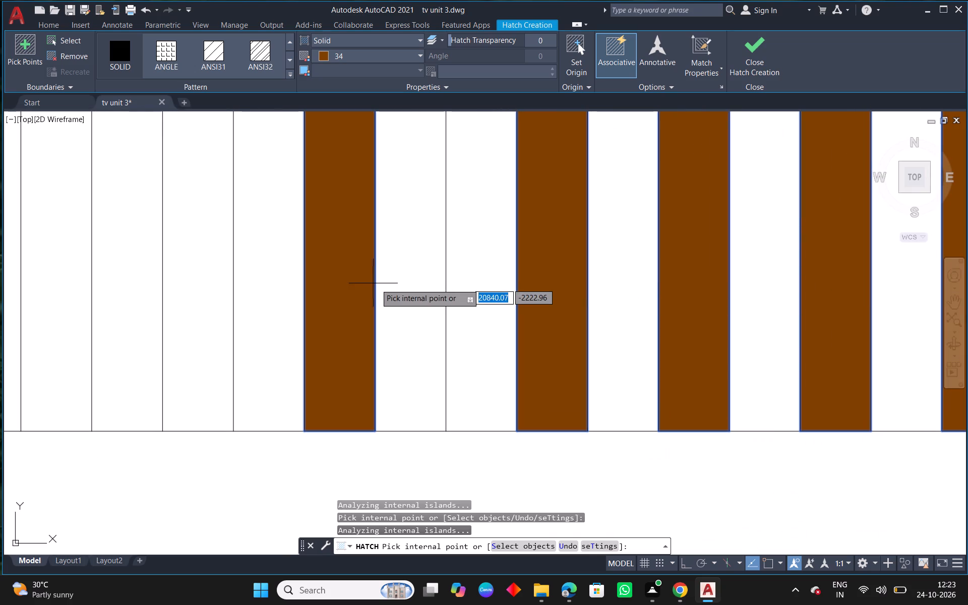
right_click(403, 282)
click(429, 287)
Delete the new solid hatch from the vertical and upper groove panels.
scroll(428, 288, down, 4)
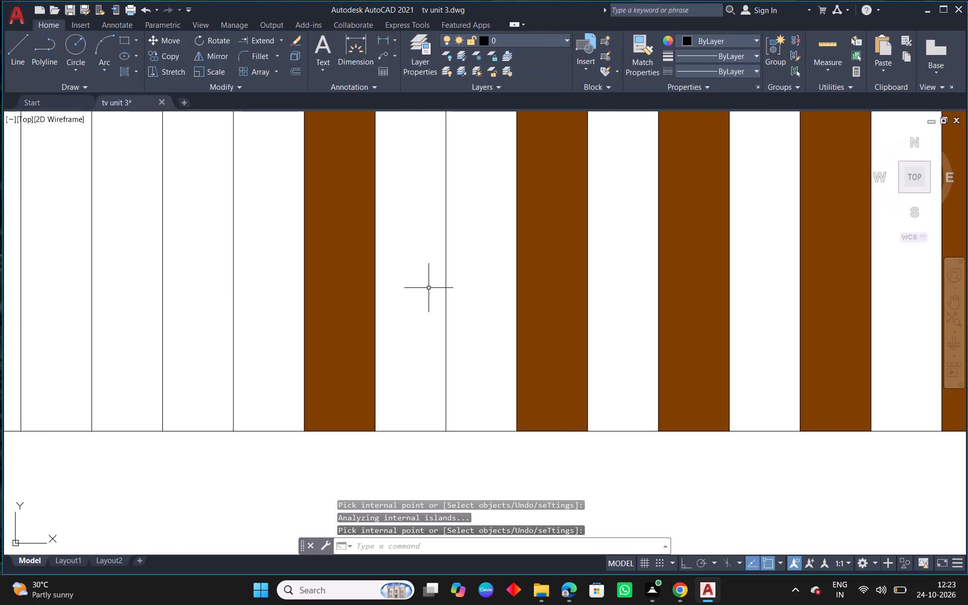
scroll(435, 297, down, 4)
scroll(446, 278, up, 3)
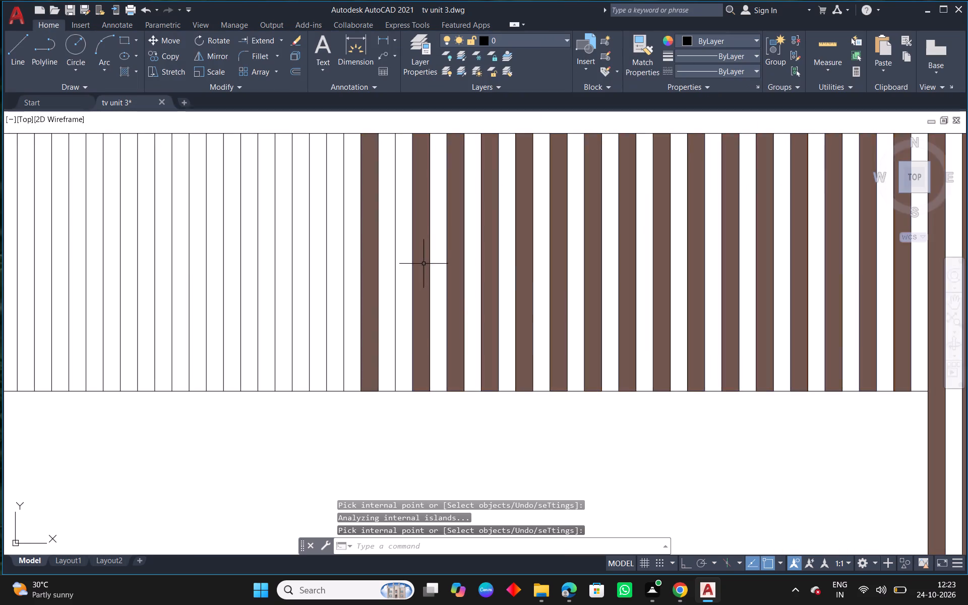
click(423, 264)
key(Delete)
Start a solid colour 34 hatch in the INNER VIEW's lower groove panel, filling eight alternate strips from the shelf end.
scroll(429, 291, down, 2)
middle_drag(680, 349, 658, 320)
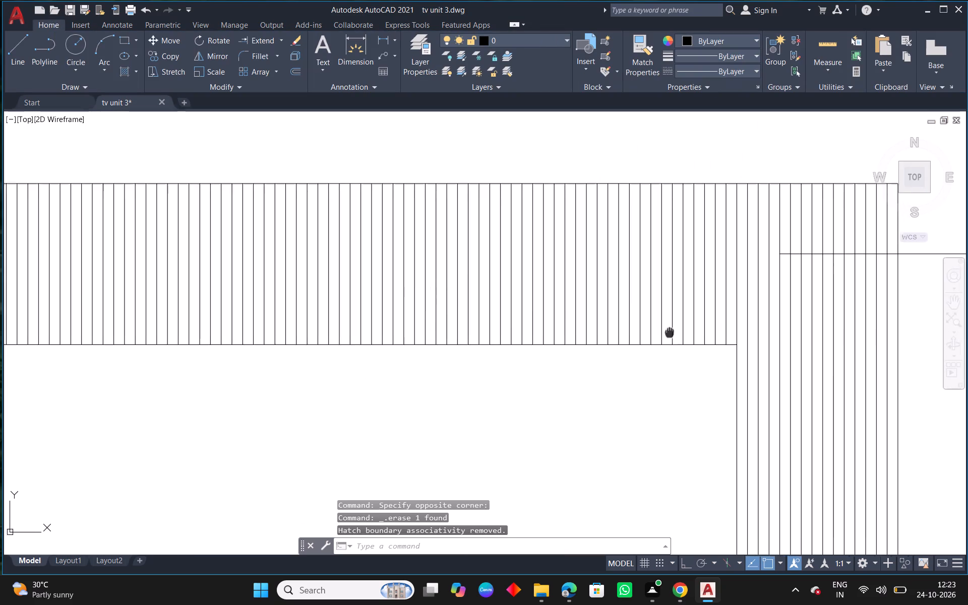
middle_drag(658, 320, 557, 269)
scroll(557, 269, down, 2)
middle_drag(476, 327, 559, 193)
scroll(373, 400, up, 3)
middle_drag(357, 410, 407, 362)
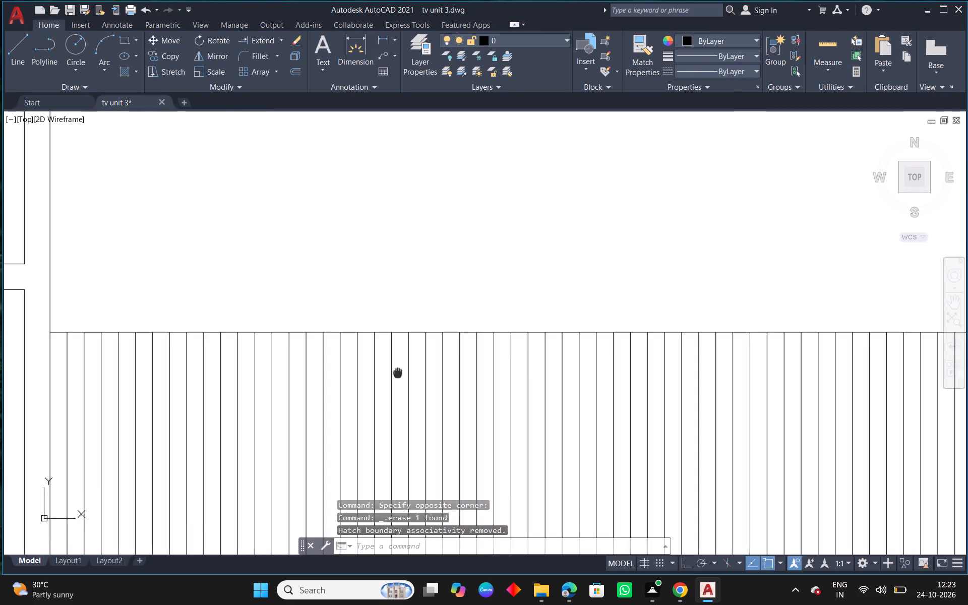
middle_drag(407, 362, 428, 335)
key(h)
key(space)
middle_drag(229, 388, 363, 296)
scroll(238, 300, up, 1)
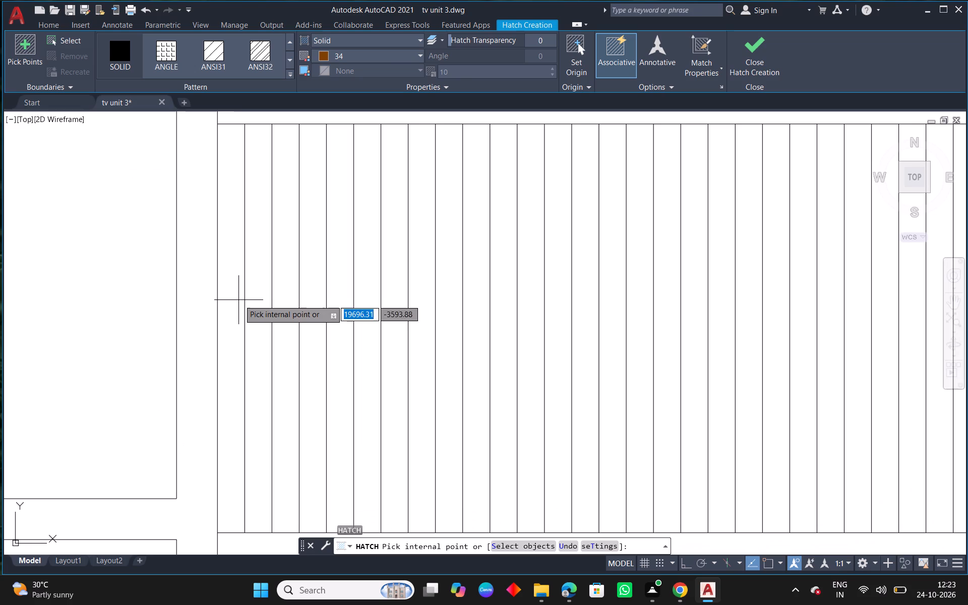
click(232, 284)
click(291, 287)
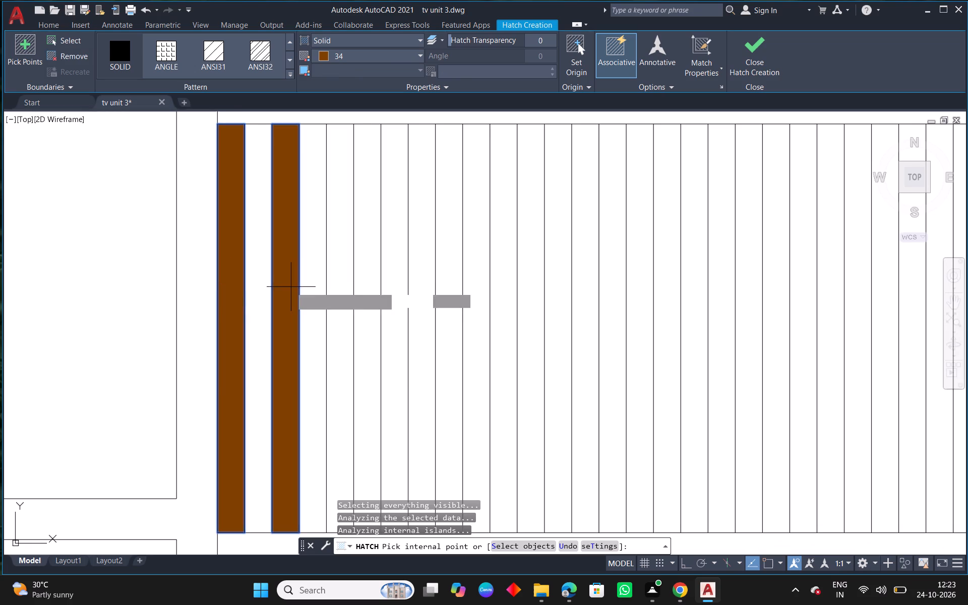
click(345, 298)
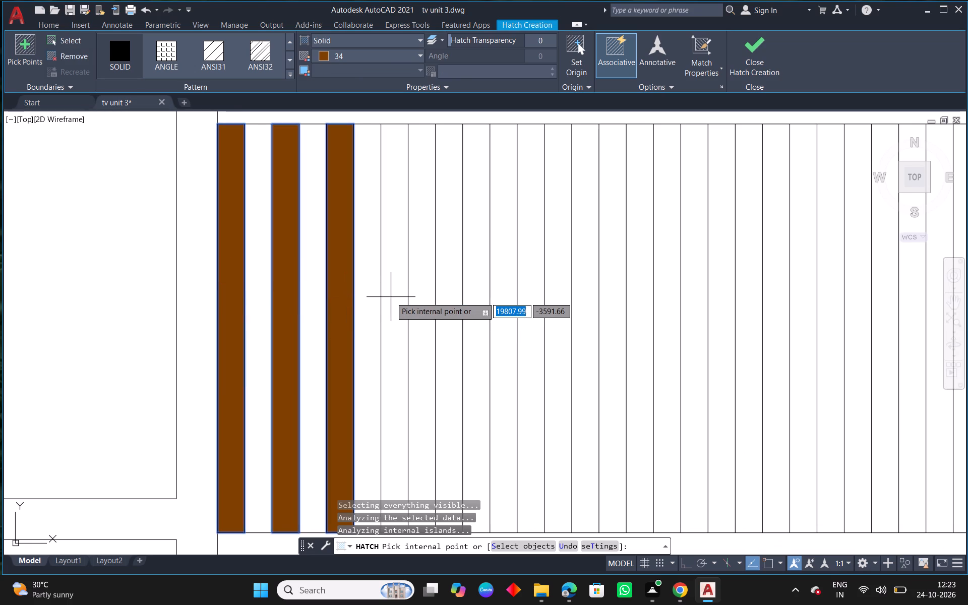
click(391, 297)
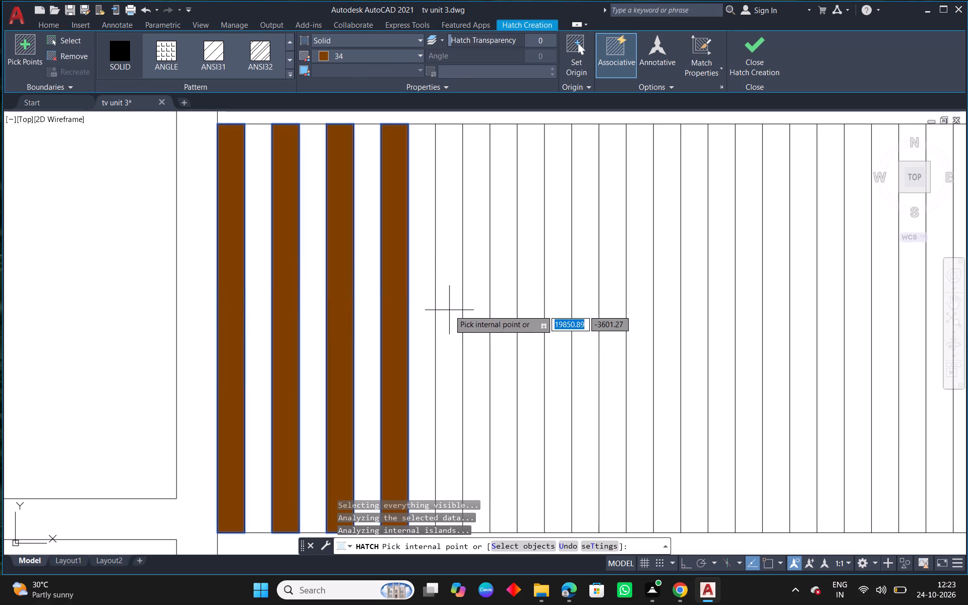
click(449, 310)
click(506, 313)
click(564, 316)
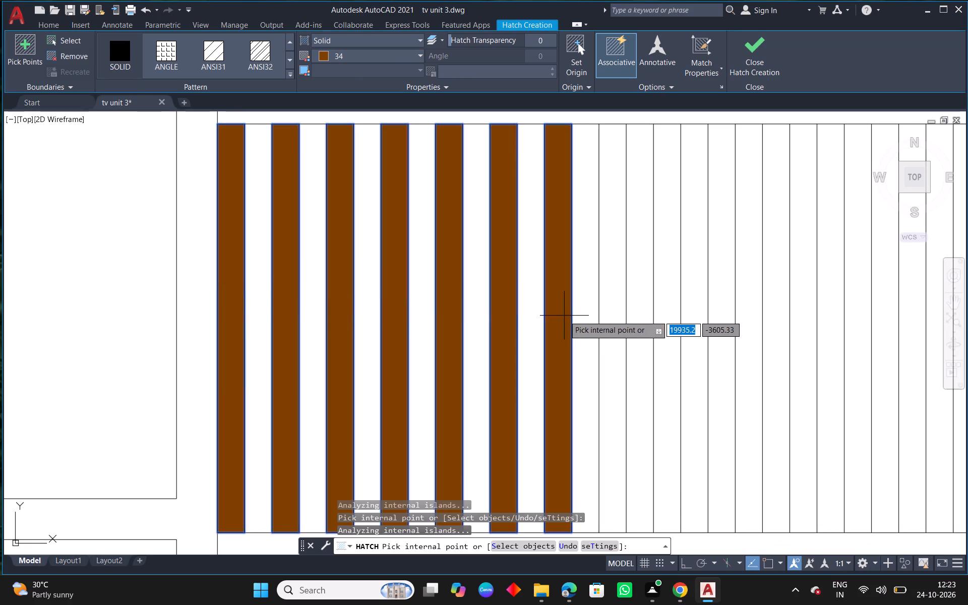
click(613, 323)
Fill the following eleven alternate strips of the lower groove panel, working towards the vertical panel.
middle_drag(615, 331, 213, 273)
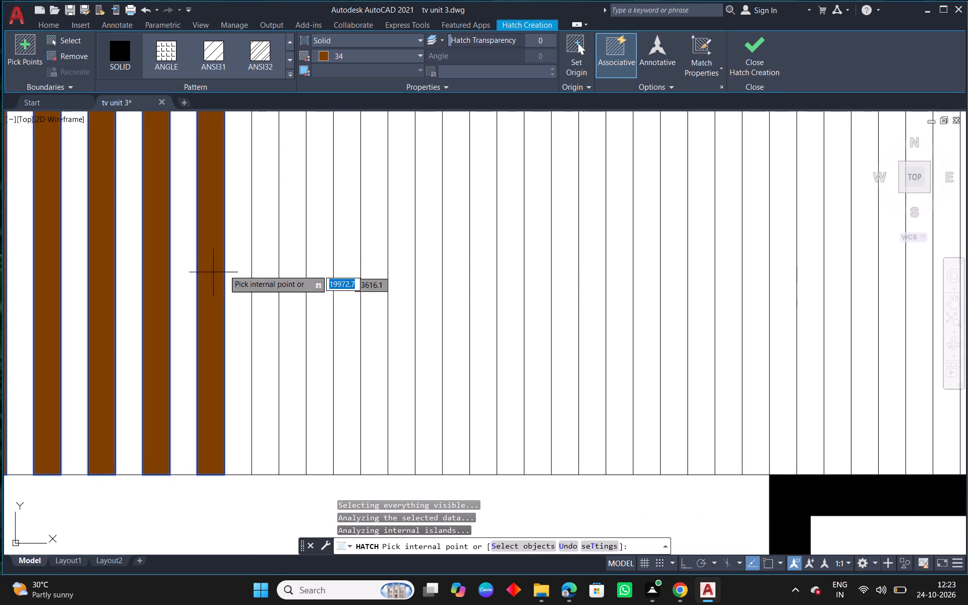
click(272, 262)
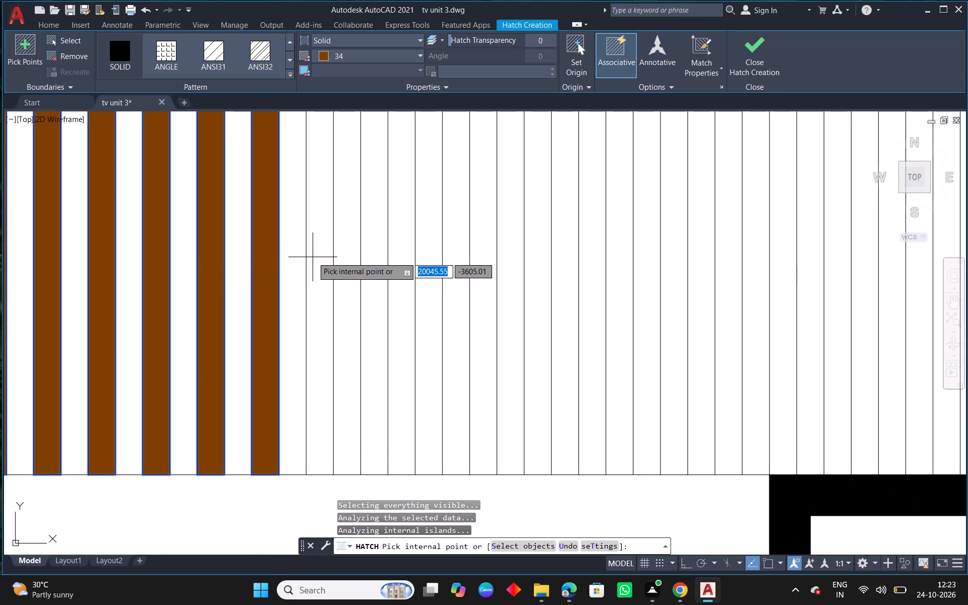
click(317, 257)
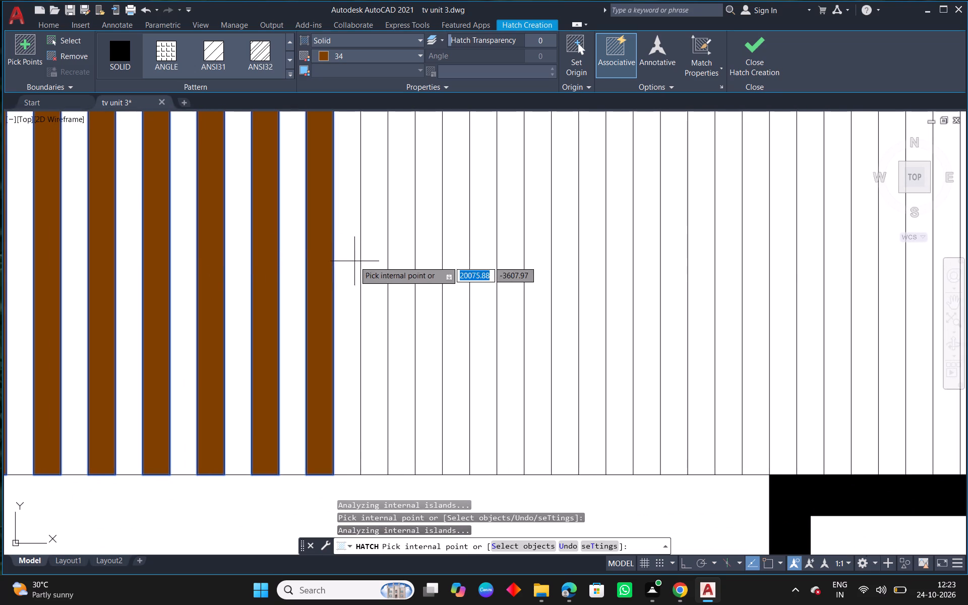
click(369, 262)
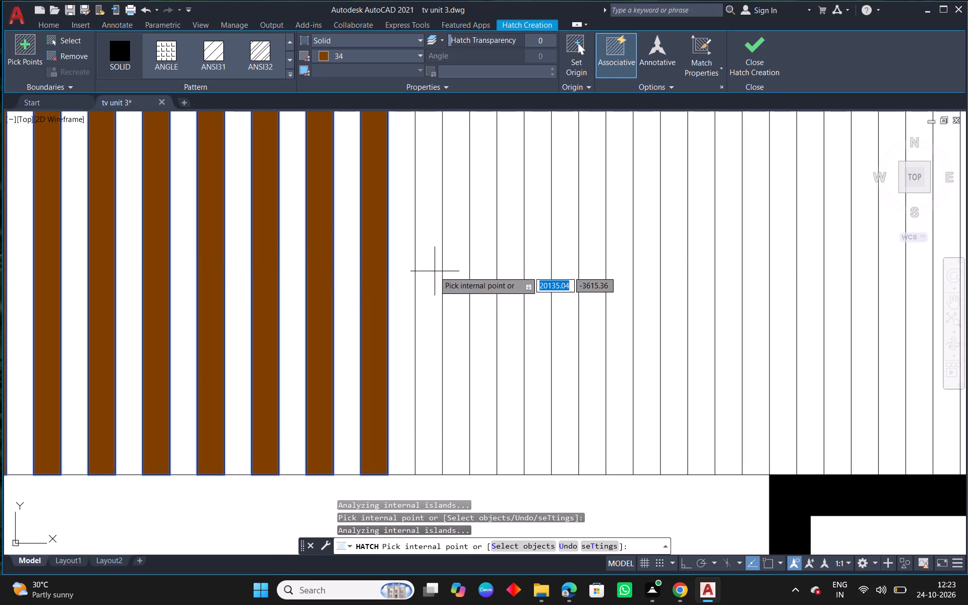
click(431, 274)
click(482, 284)
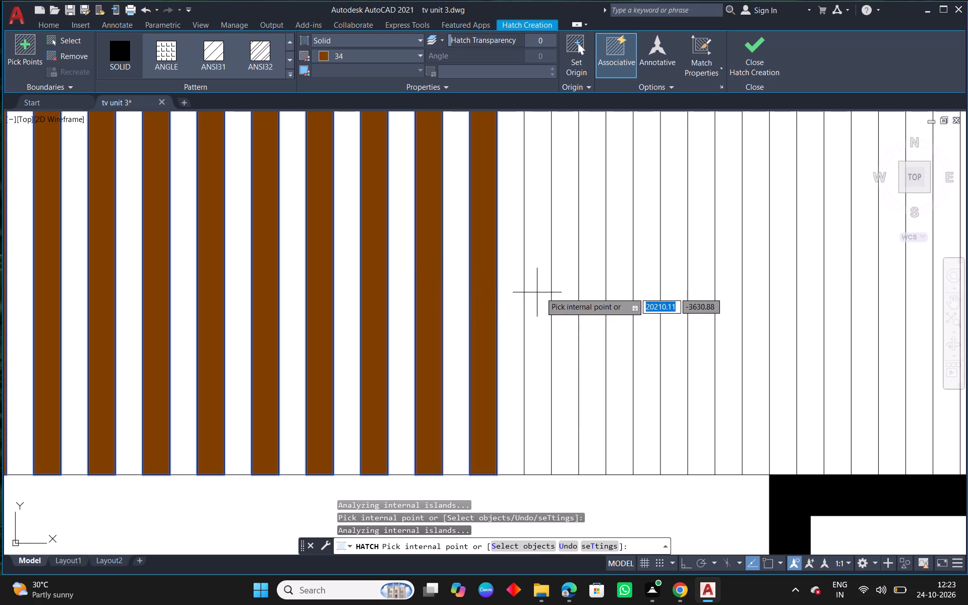
click(540, 292)
middle_drag(638, 305, 328, 289)
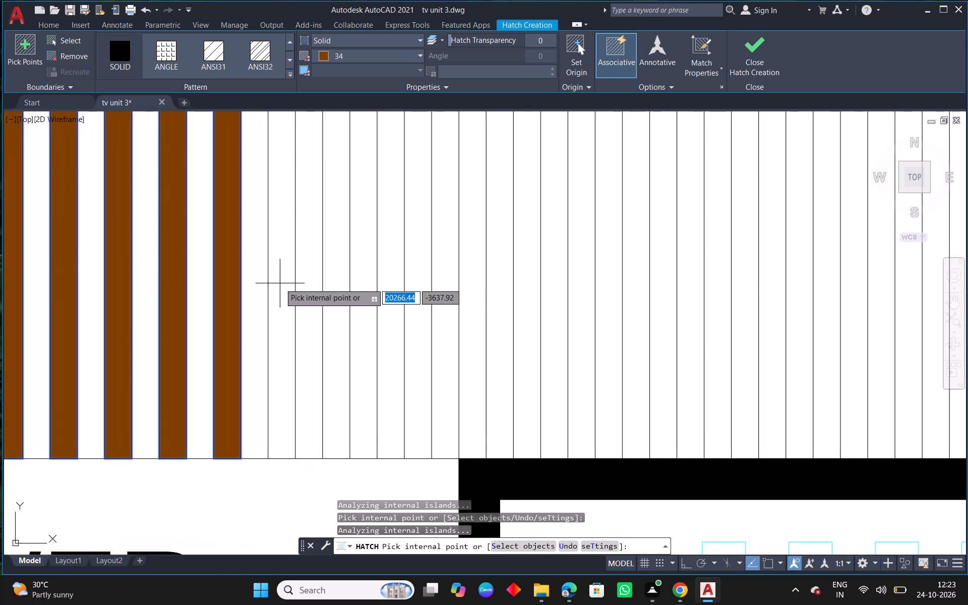
click(279, 283)
click(338, 278)
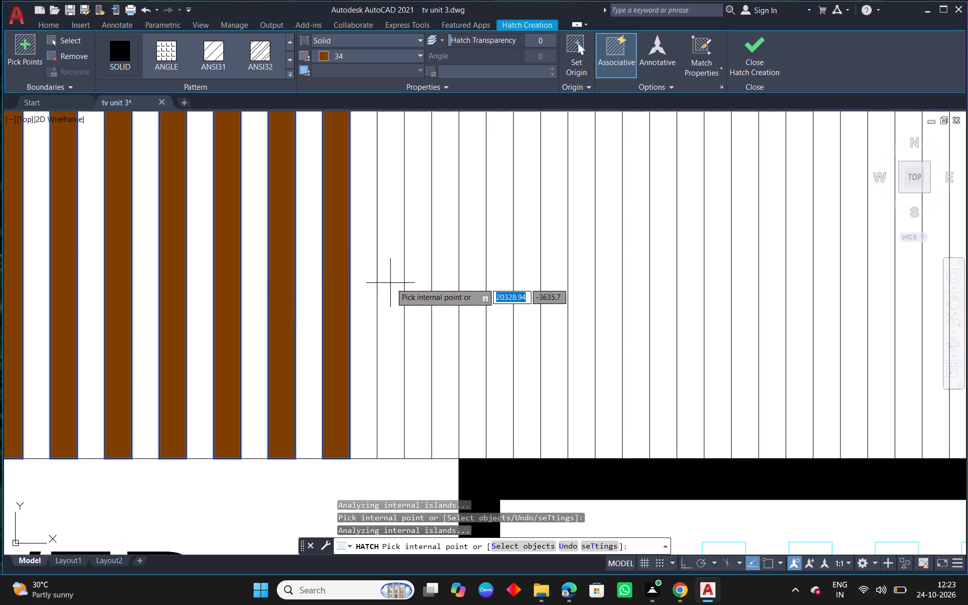
click(391, 283)
click(443, 281)
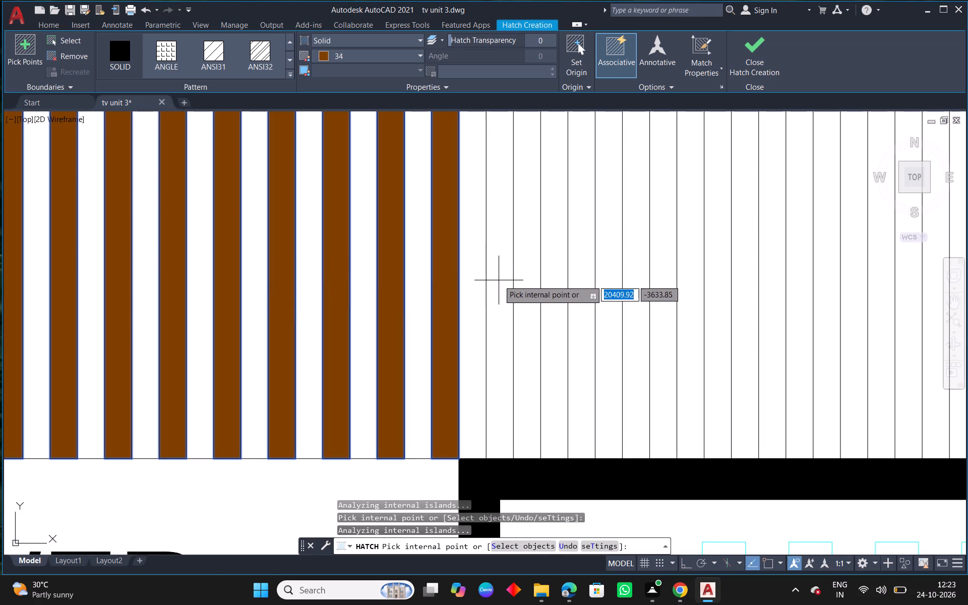
click(499, 280)
Continue the lower groove panel hatch across eleven more alternate strips above the black-framed glass unit.
middle_drag(568, 295, 233, 289)
click(216, 280)
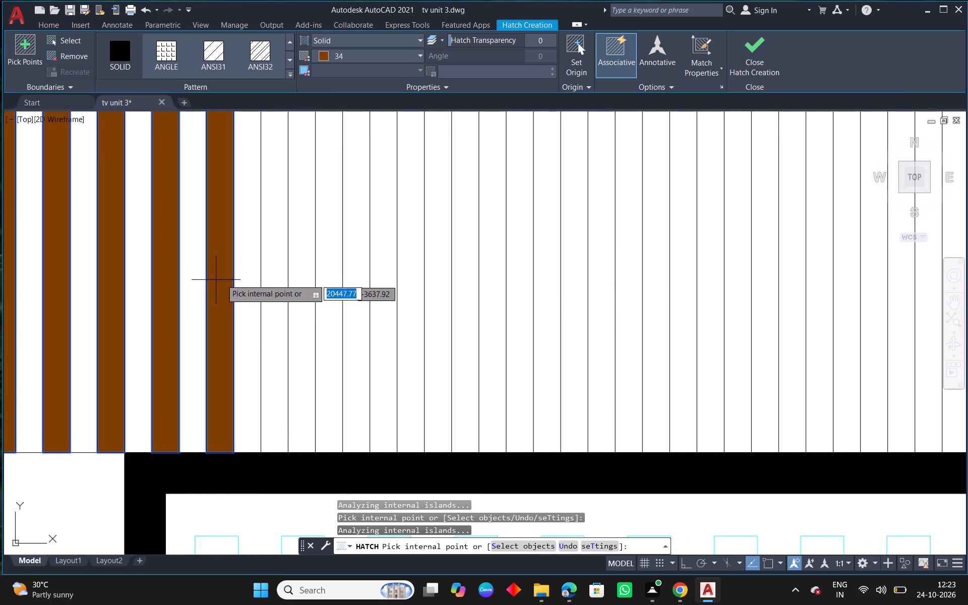
click(272, 278)
click(325, 279)
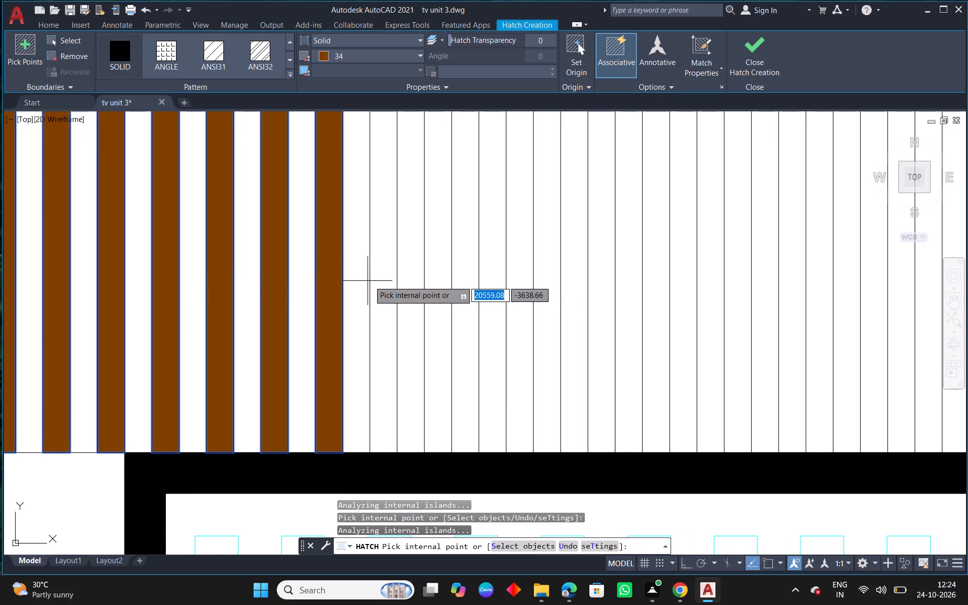
click(381, 280)
click(437, 283)
middle_drag(512, 305, 219, 291)
click(201, 286)
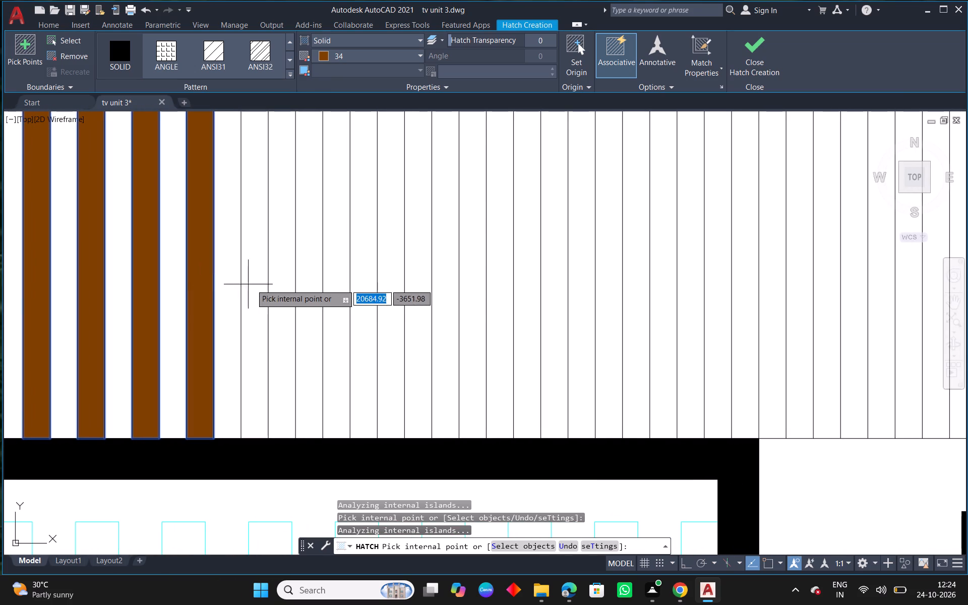
click(254, 284)
click(312, 282)
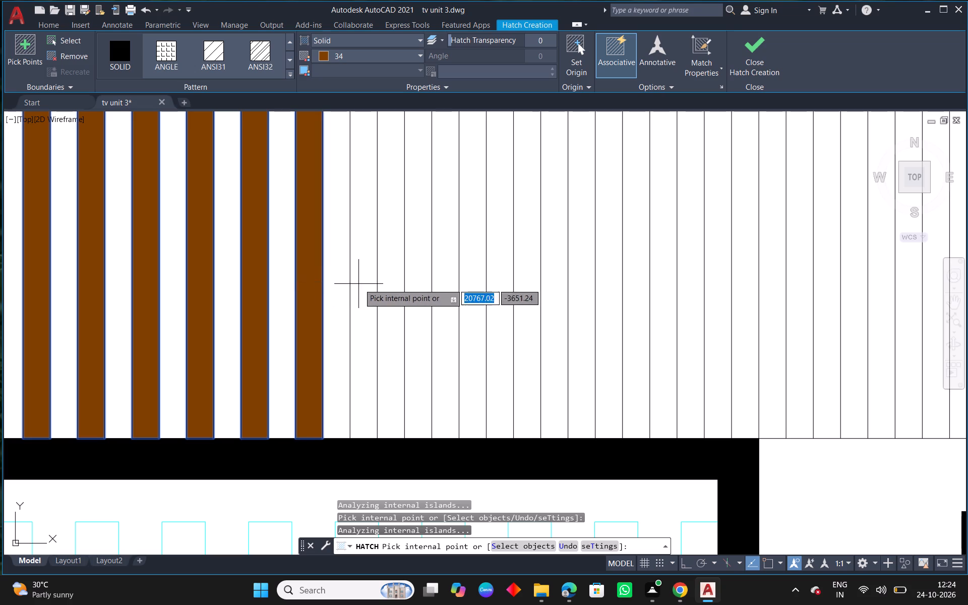
click(359, 284)
click(418, 286)
click(470, 286)
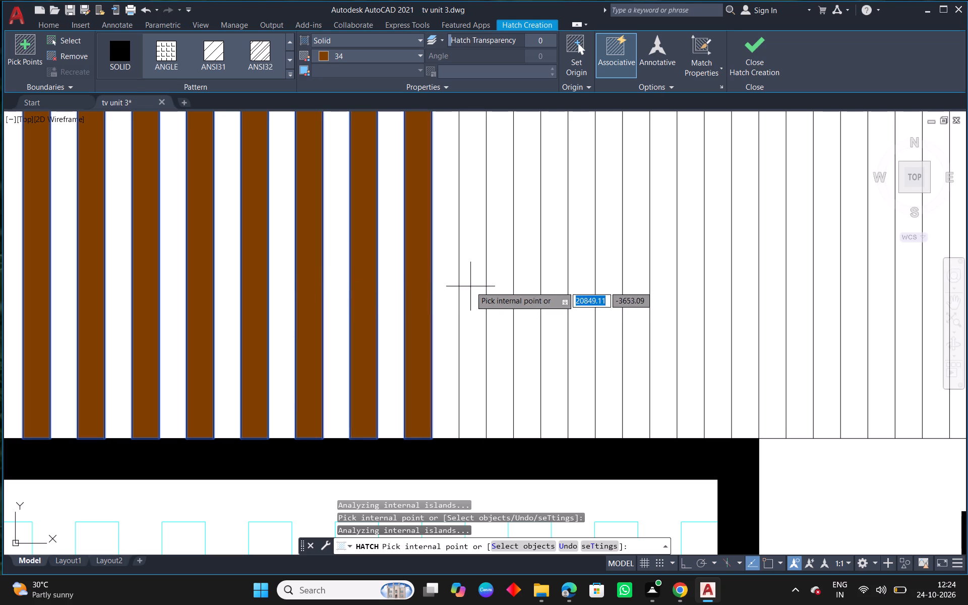
Fill eight more alternate strips of the lower groove panel, continuing past the glass unit towards the vertical panel.
middle_drag(575, 318, 353, 383)
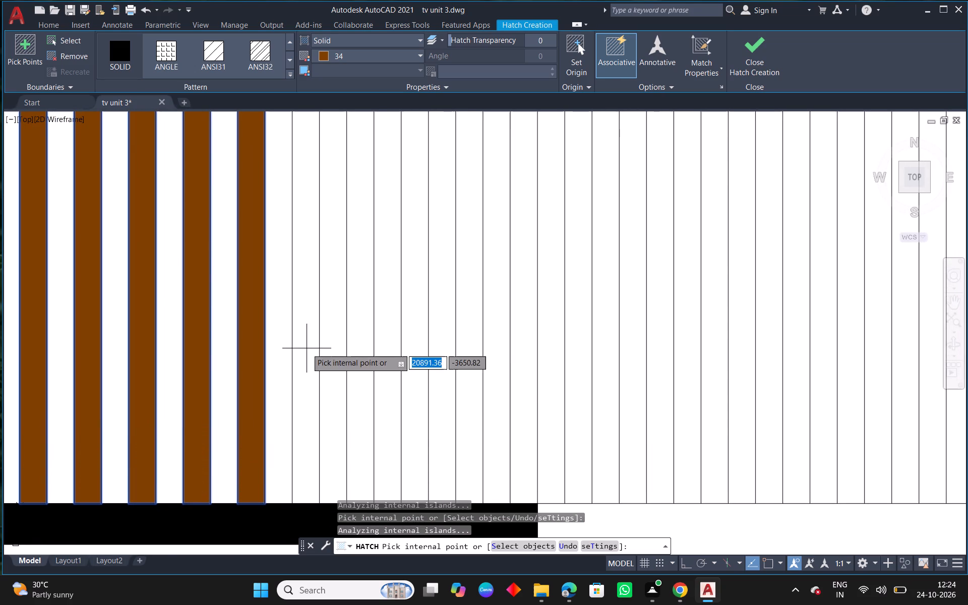
click(307, 348)
click(361, 345)
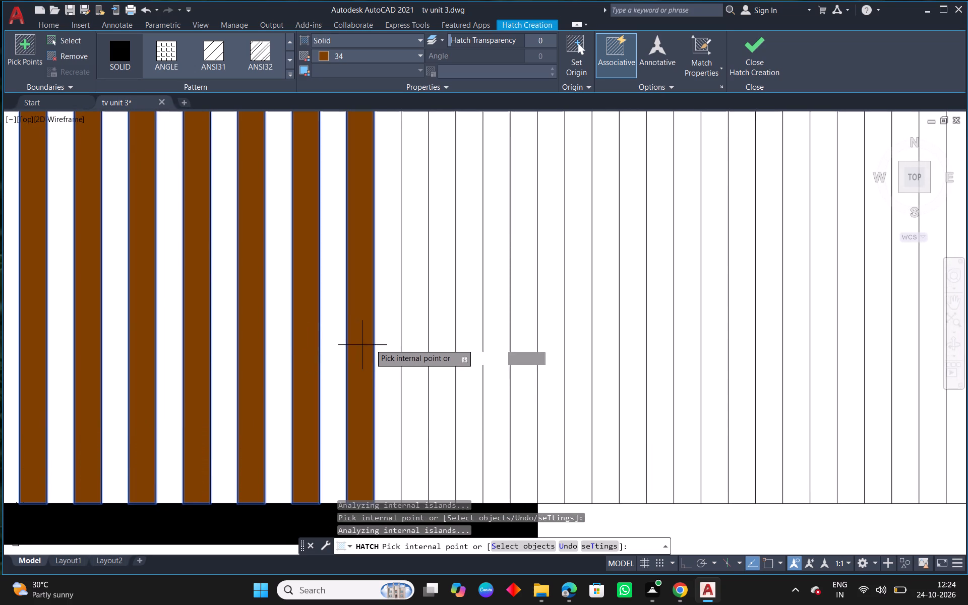
click(415, 338)
click(473, 343)
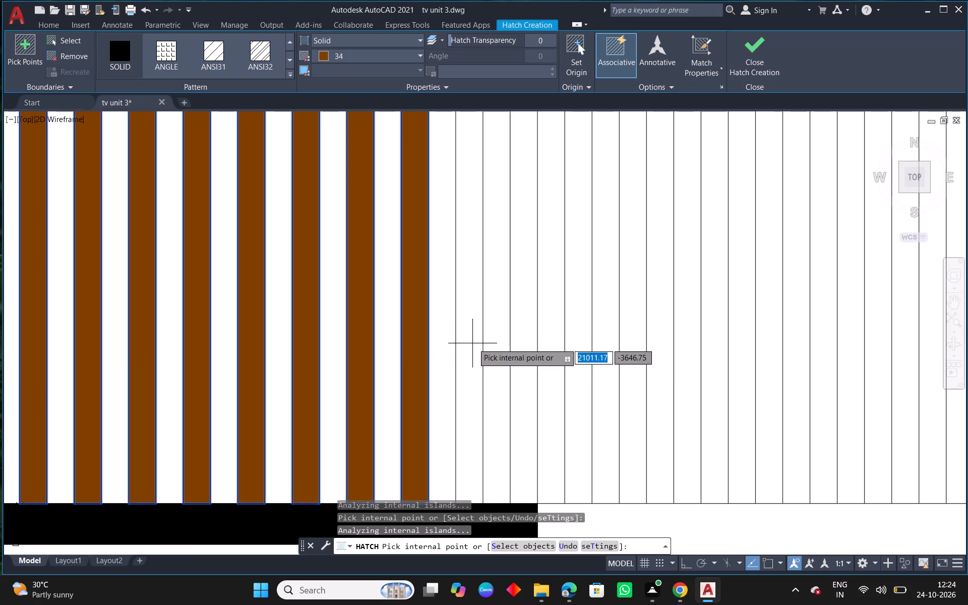
middle_drag(581, 352, 314, 334)
scroll(261, 337, up, 1)
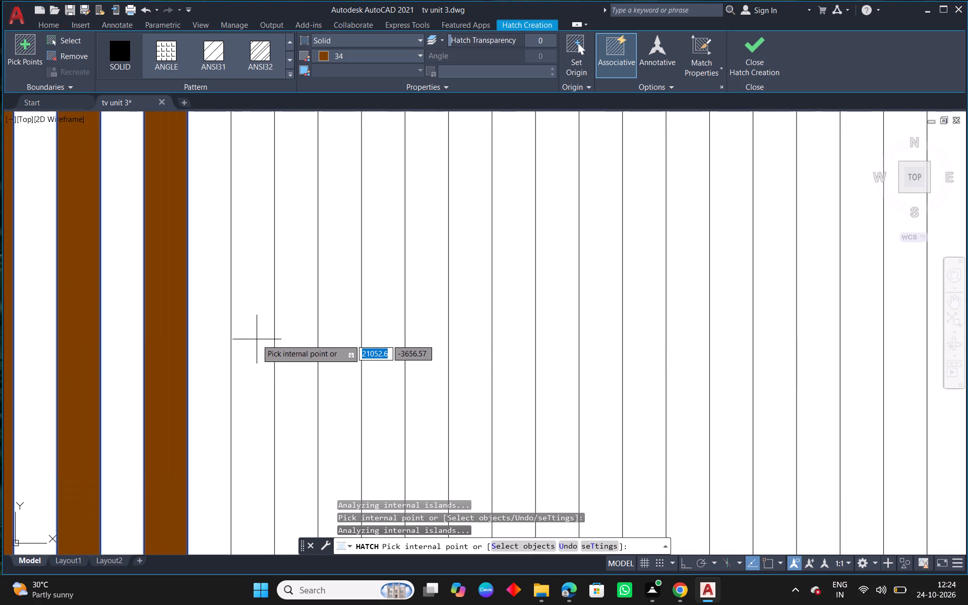
click(257, 339)
click(333, 339)
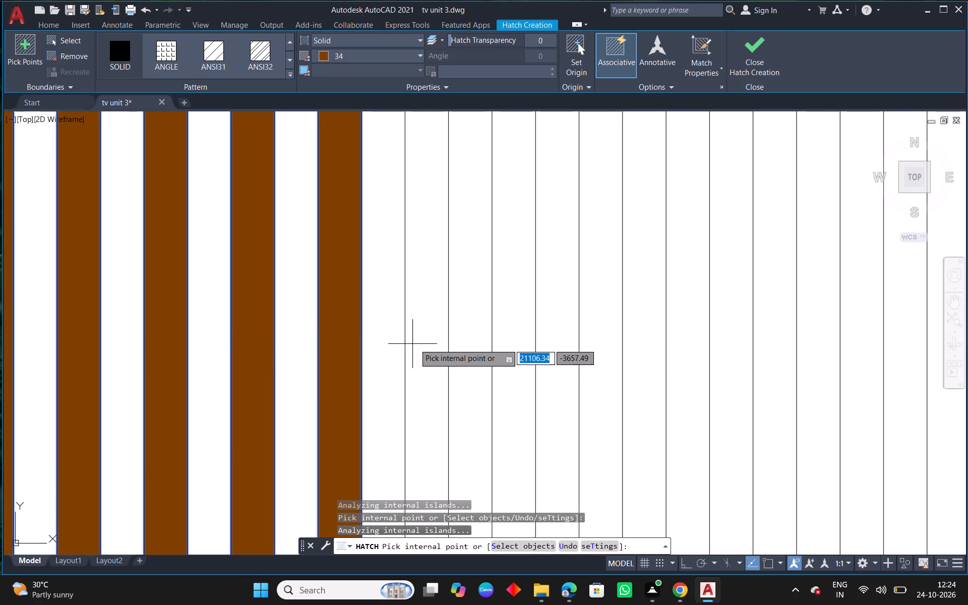
click(427, 344)
click(521, 346)
Fill the last seven alternate strips of the lower groove panel above DRAWER M2, up to the vertical panel.
middle_drag(533, 348, 189, 317)
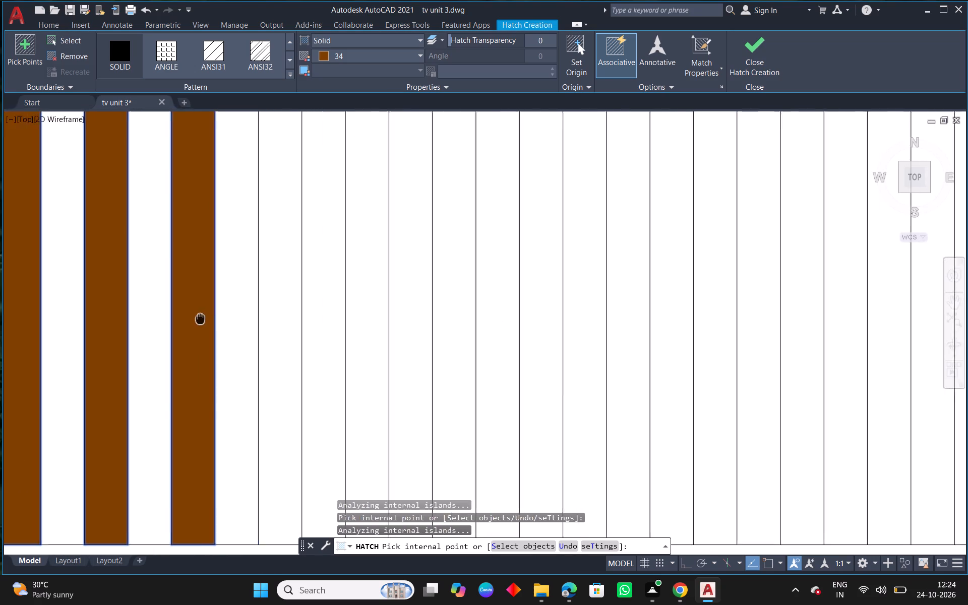
middle_drag(189, 317, 170, 316)
click(228, 315)
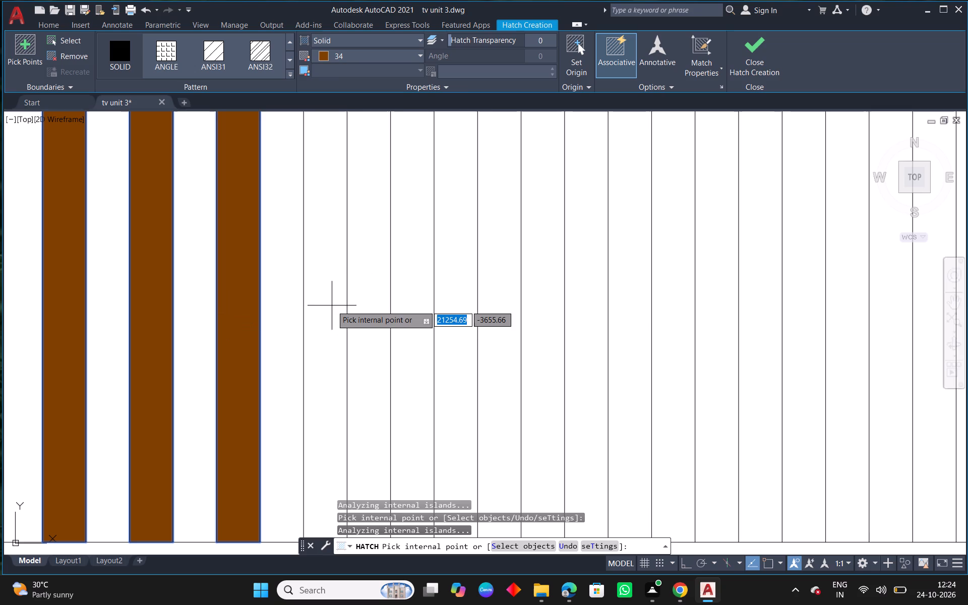
click(330, 307)
click(406, 315)
click(498, 324)
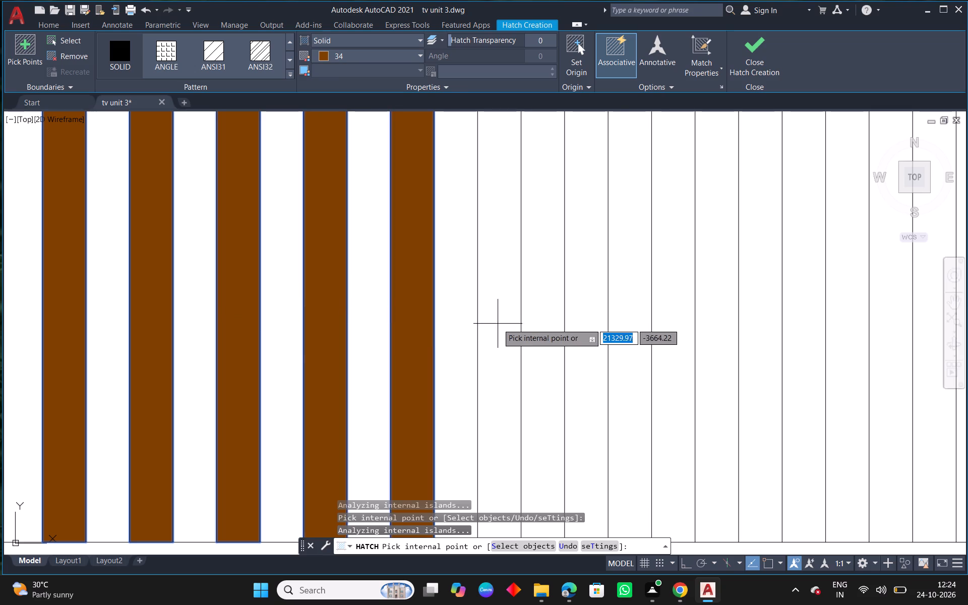
middle_drag(575, 345, 240, 325)
scroll(487, 351, down, 3)
scroll(522, 368, up, 1)
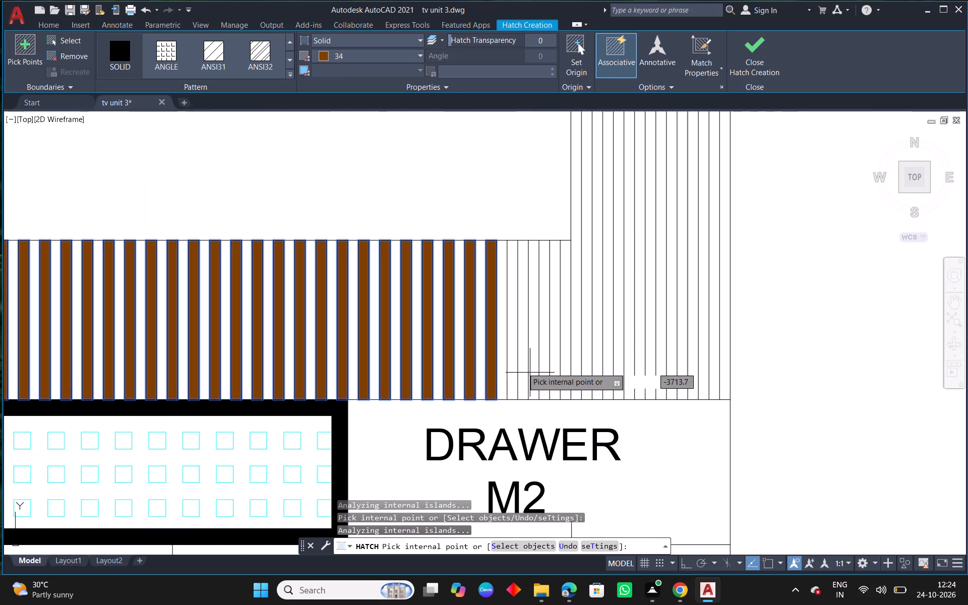
click(505, 360)
click(538, 355)
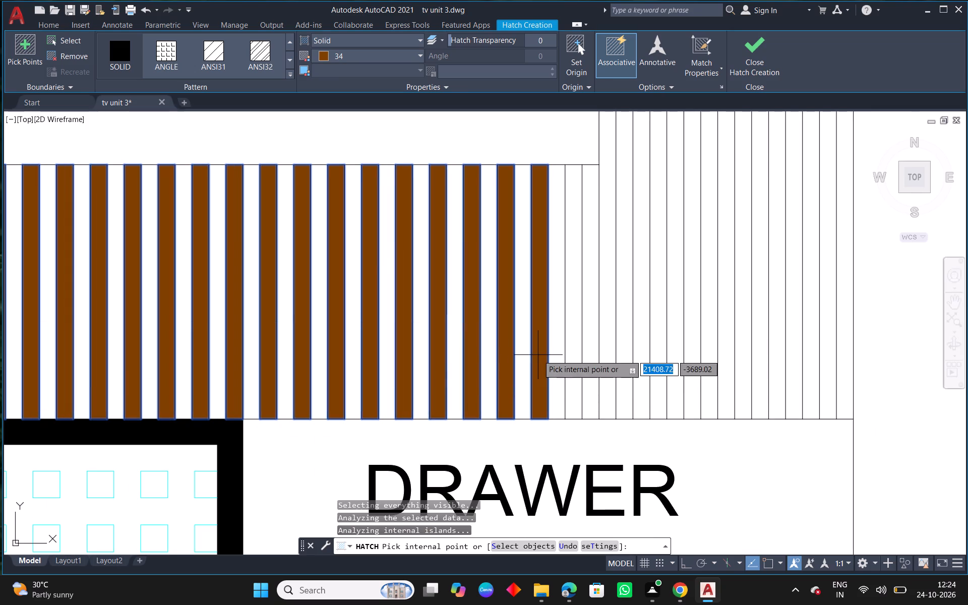
click(576, 354)
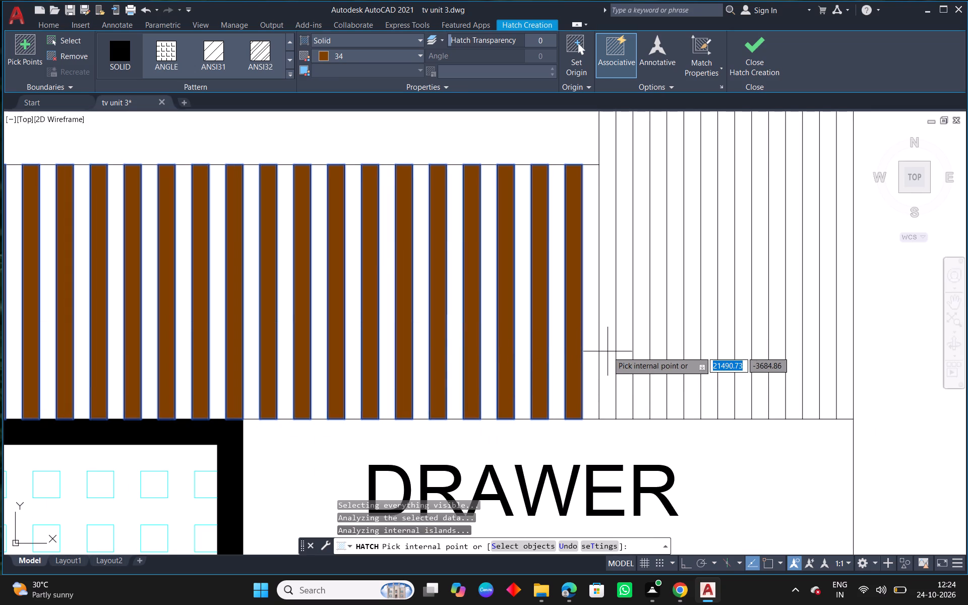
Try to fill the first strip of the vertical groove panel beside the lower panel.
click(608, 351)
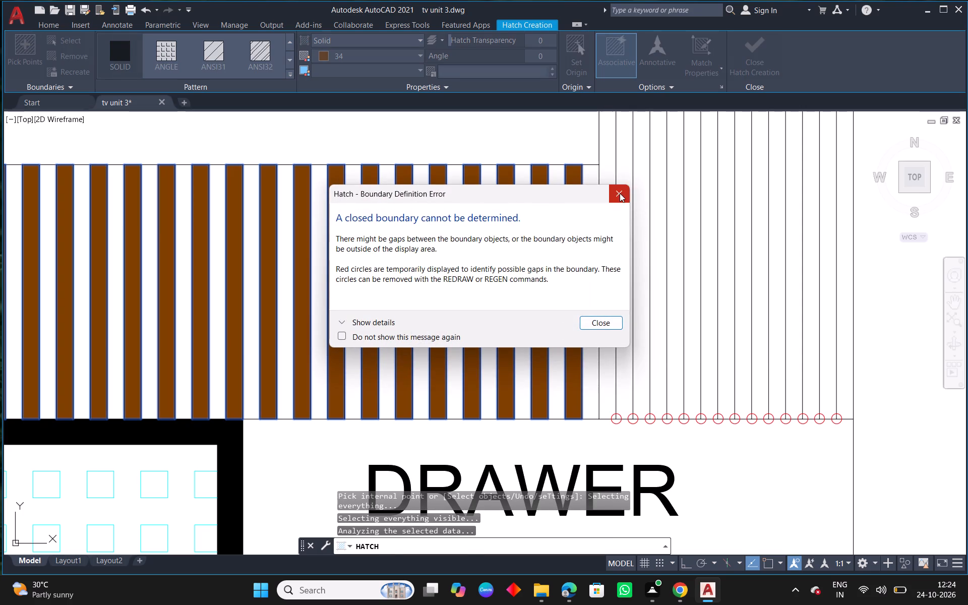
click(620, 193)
Extend the hatch to the INNER VIEW's upper groove panel, filling the first four alternate strips from the shelf end.
scroll(623, 384, down, 5)
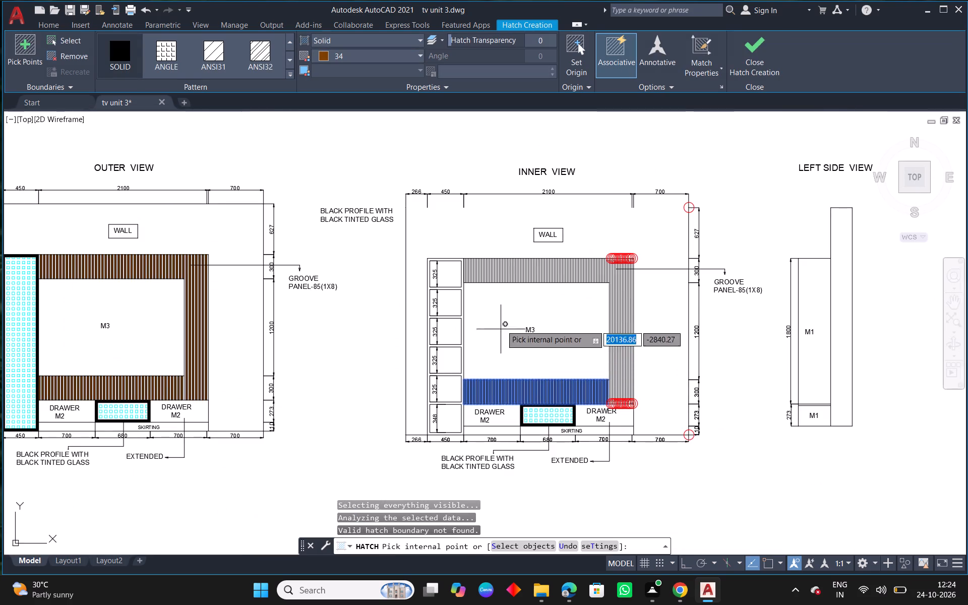
scroll(585, 257, up, 3)
scroll(161, 299, up, 2)
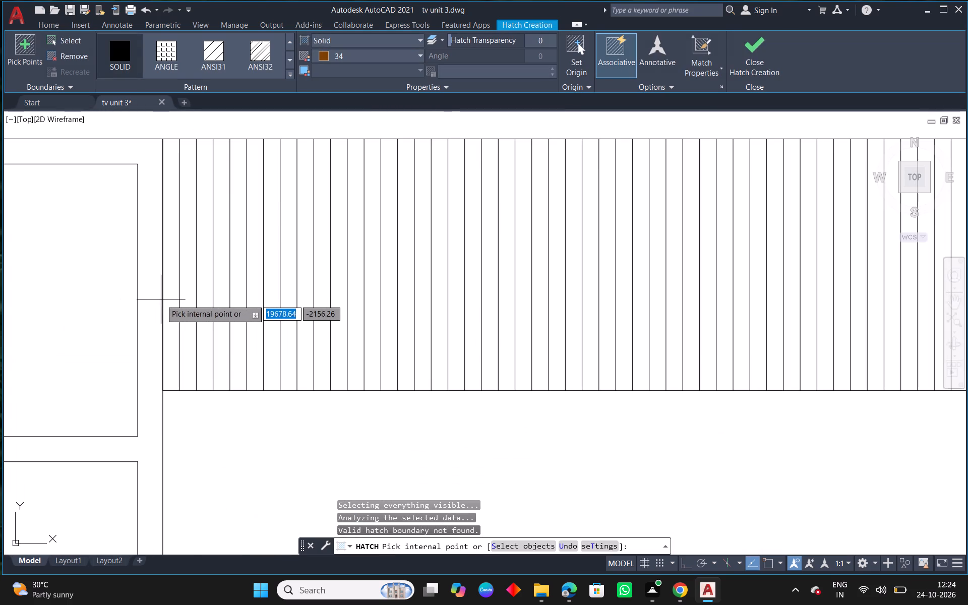
scroll(178, 294, up, 1)
click(168, 295)
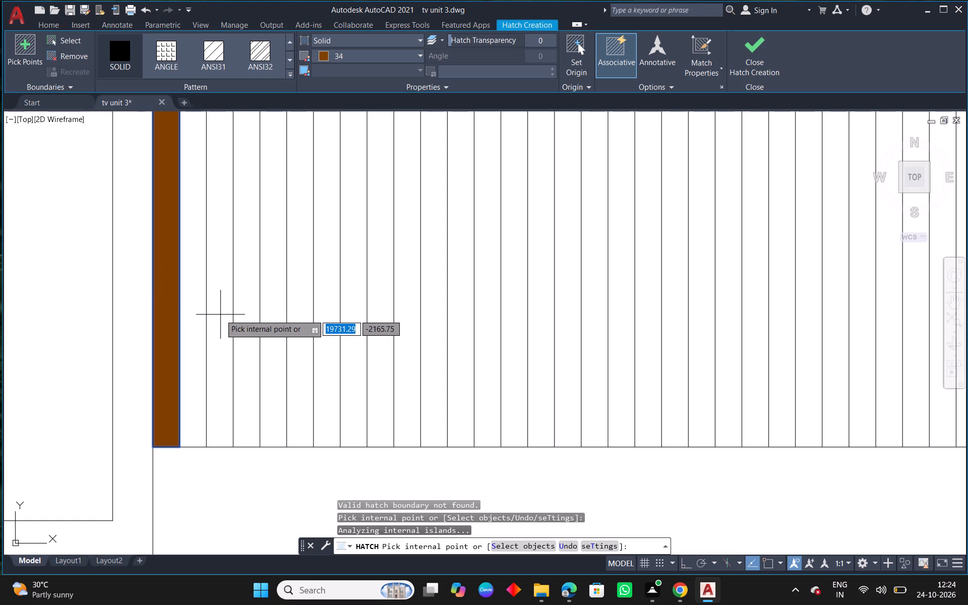
click(220, 315)
click(282, 316)
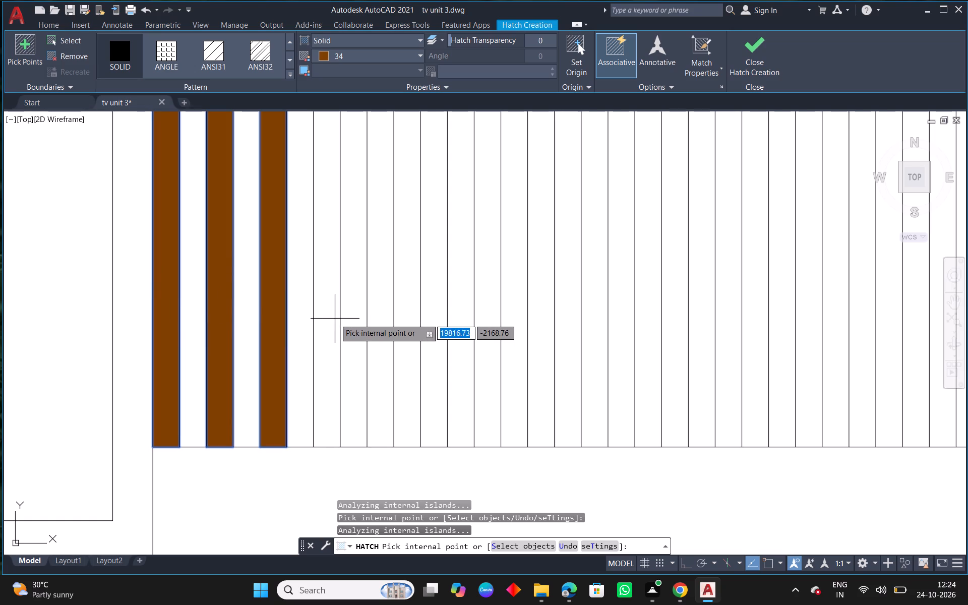
click(334, 319)
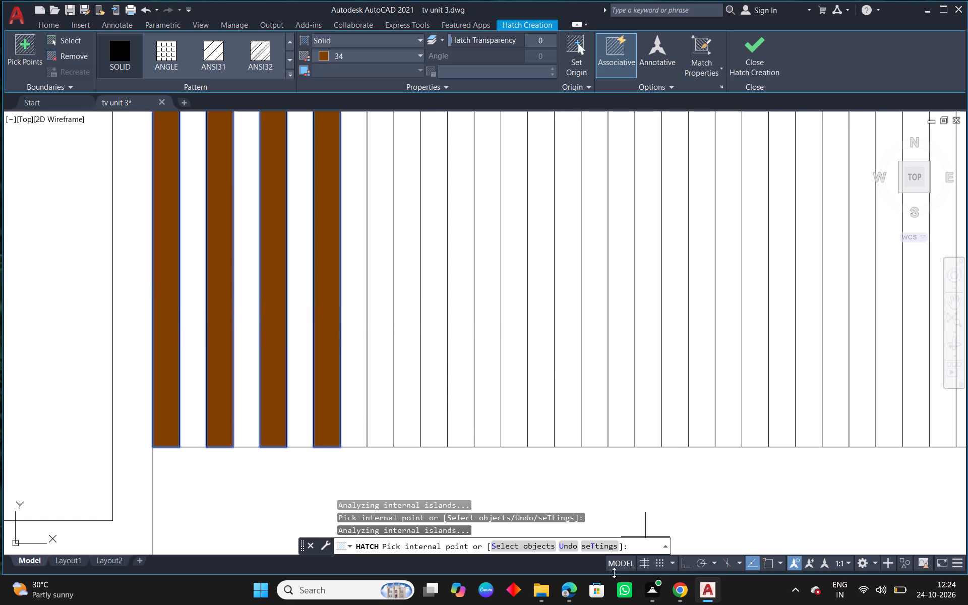
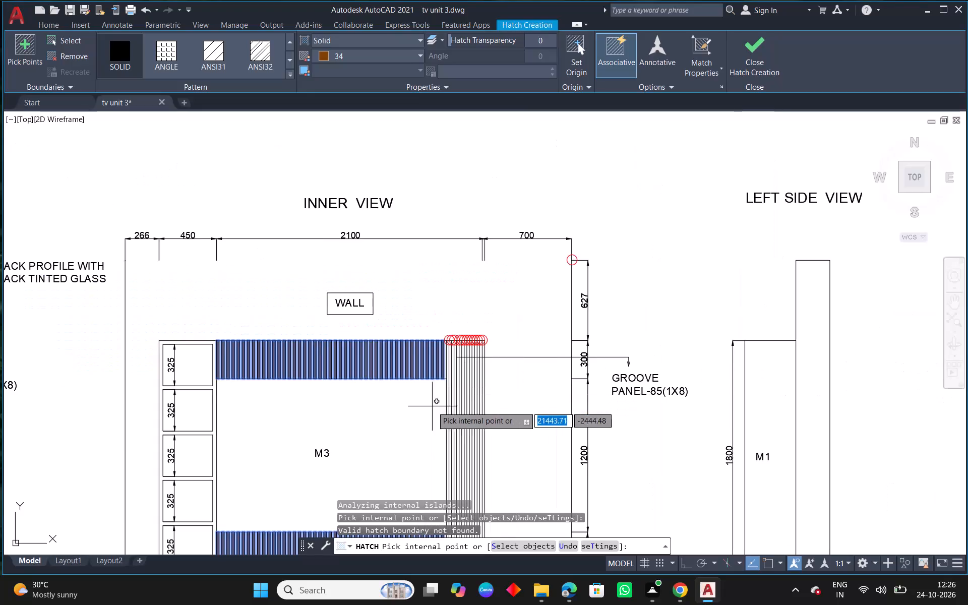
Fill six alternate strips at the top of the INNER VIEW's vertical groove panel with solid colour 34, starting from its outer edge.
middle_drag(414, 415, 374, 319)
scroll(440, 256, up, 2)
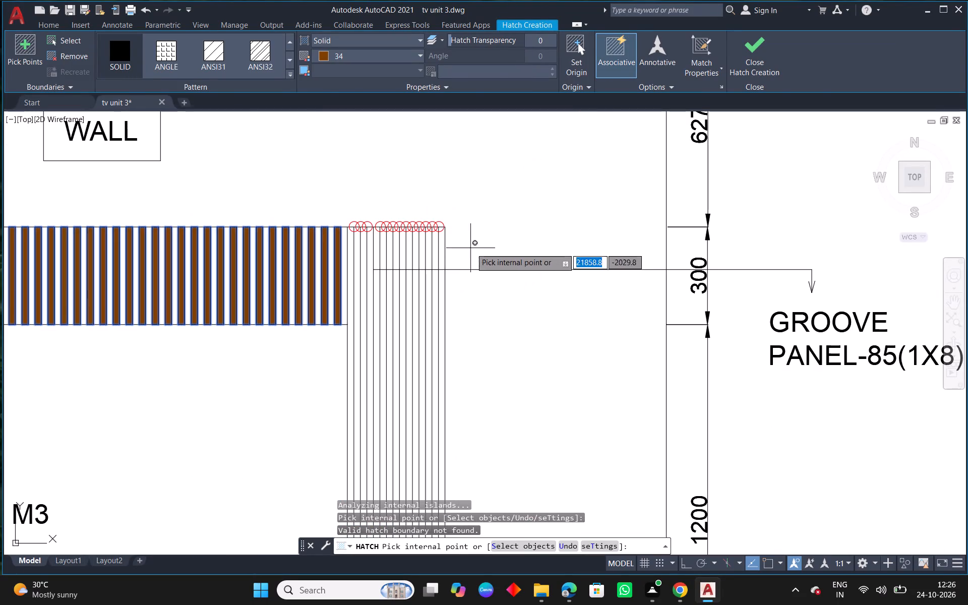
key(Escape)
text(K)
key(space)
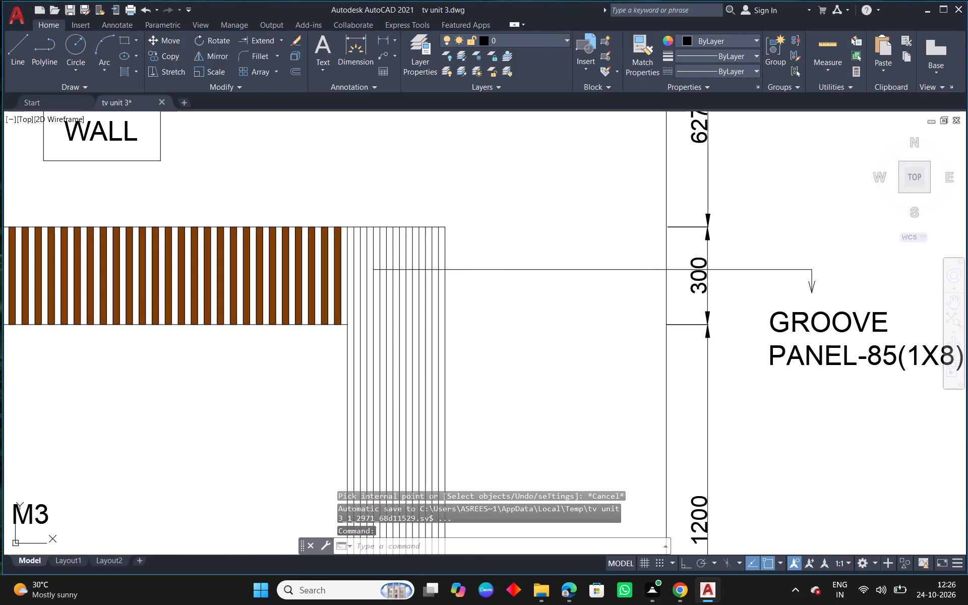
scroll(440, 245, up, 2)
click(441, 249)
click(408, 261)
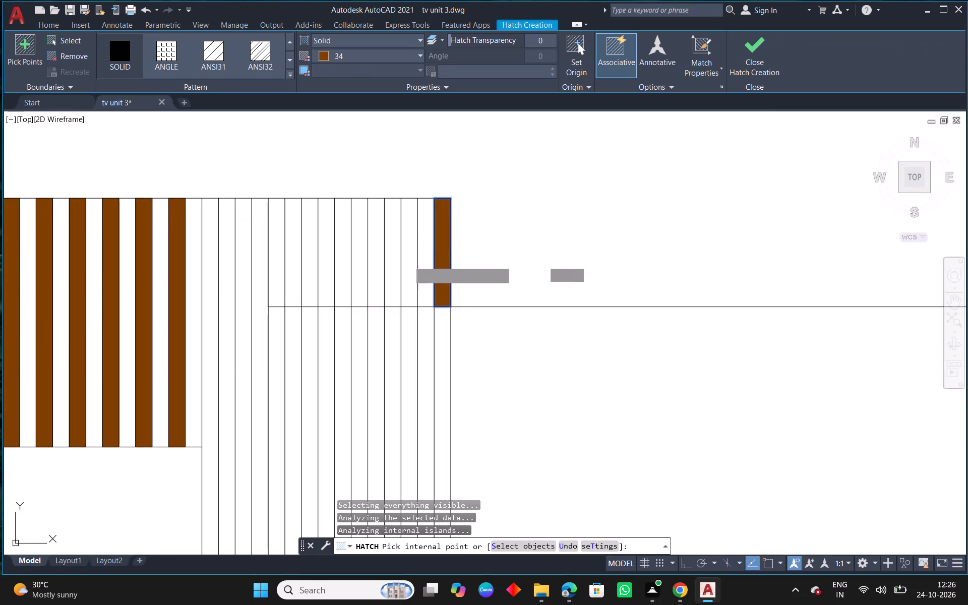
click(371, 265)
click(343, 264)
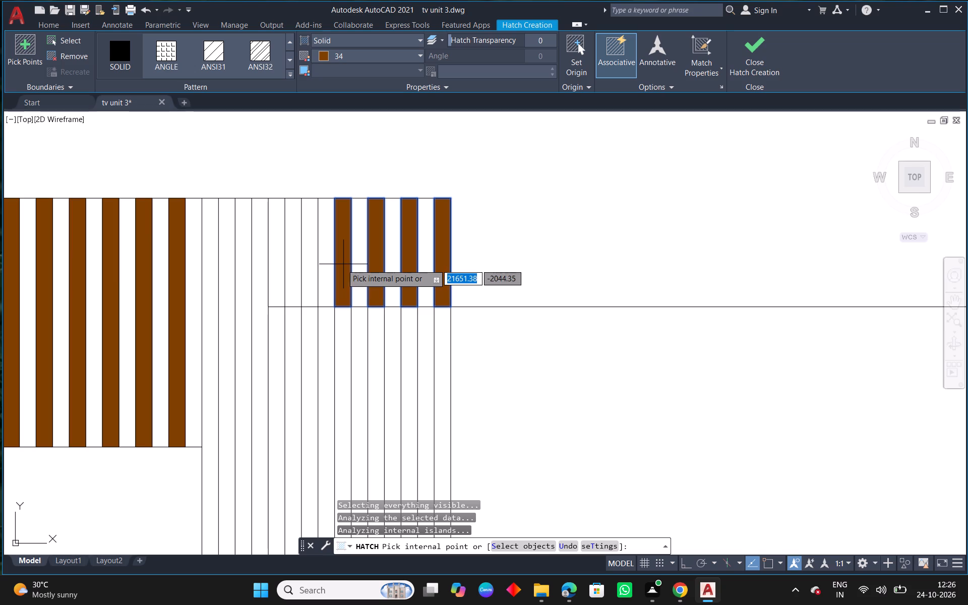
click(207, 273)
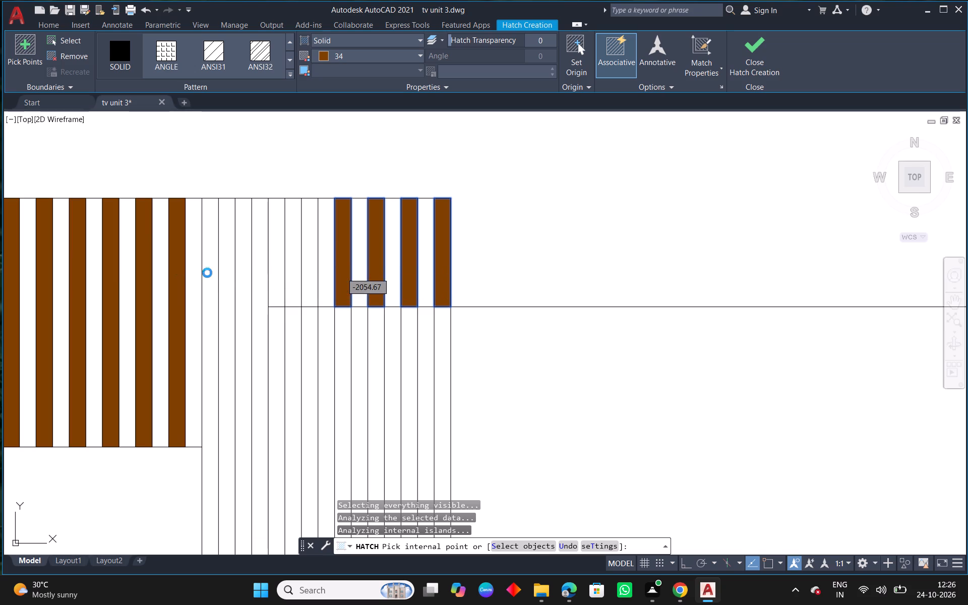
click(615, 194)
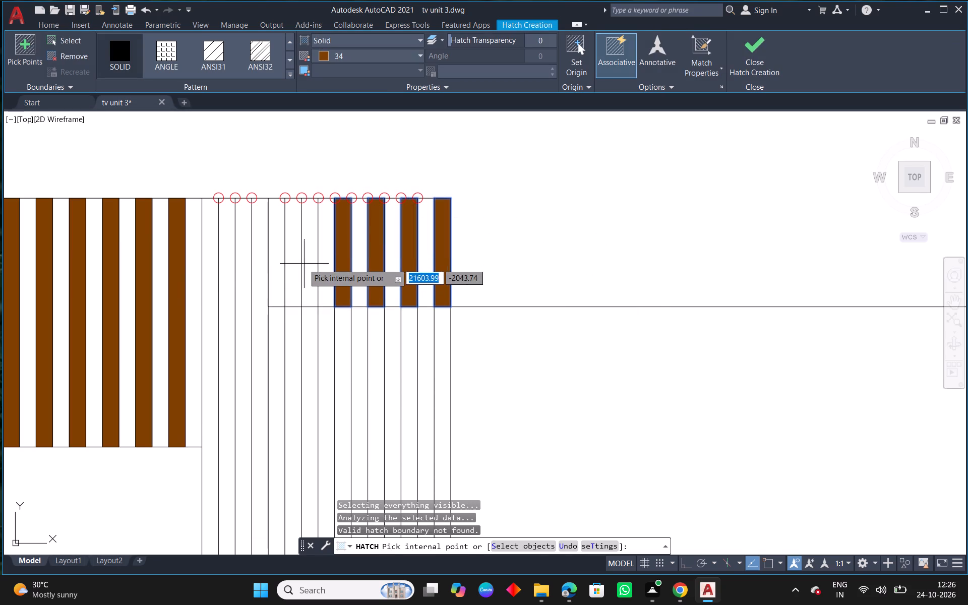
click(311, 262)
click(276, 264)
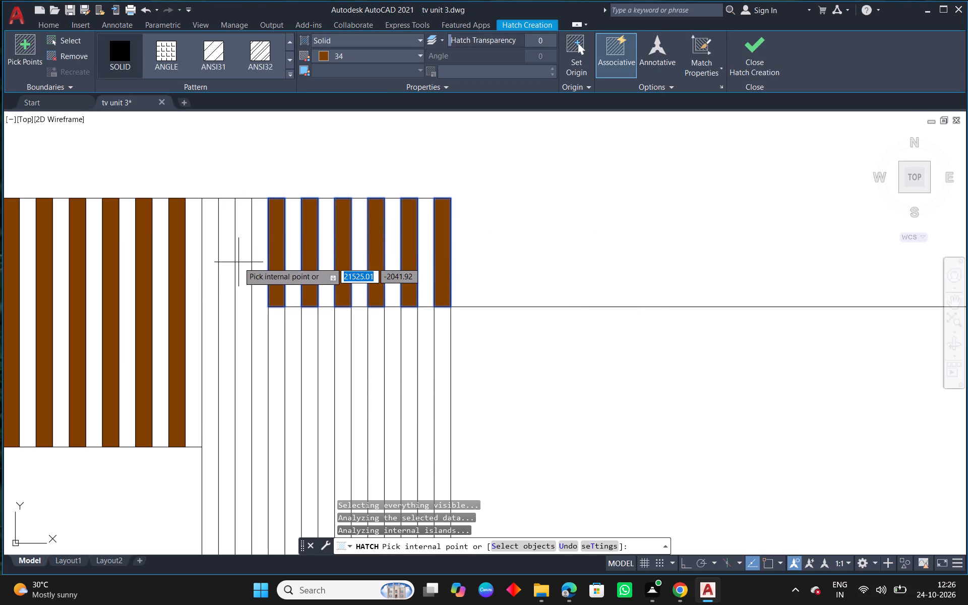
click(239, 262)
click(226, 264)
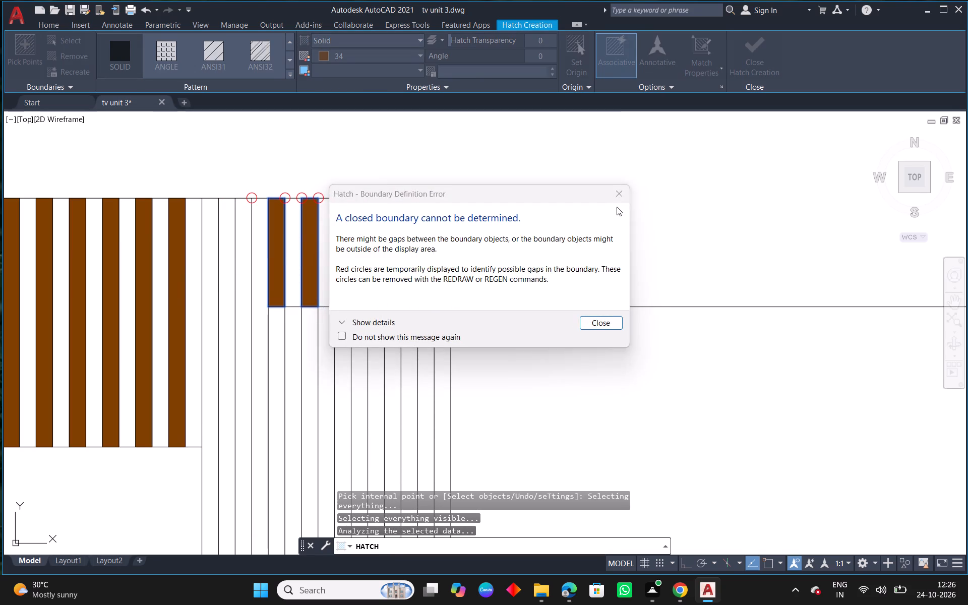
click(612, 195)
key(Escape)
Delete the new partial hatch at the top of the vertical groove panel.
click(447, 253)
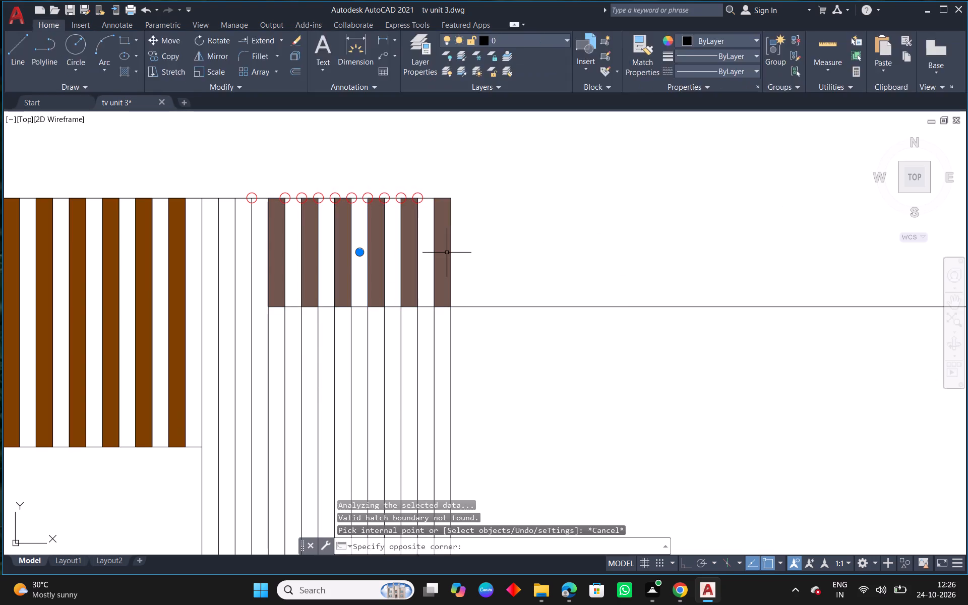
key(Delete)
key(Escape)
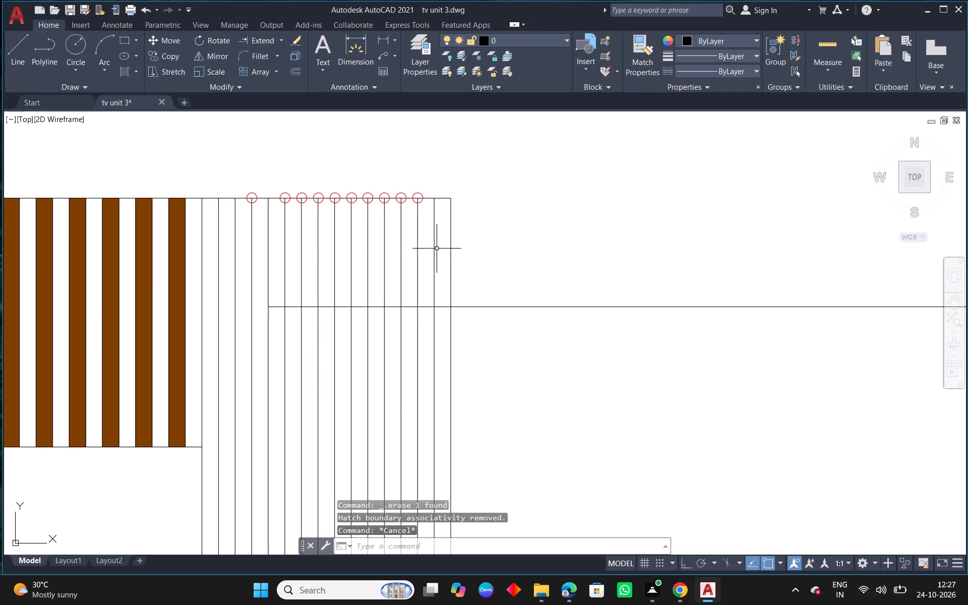
Extend the vertical panel's groove lines past its bottom edge into the DRAWER M2 area.
text(EX)
key(space)
drag(440, 248, 198, 243)
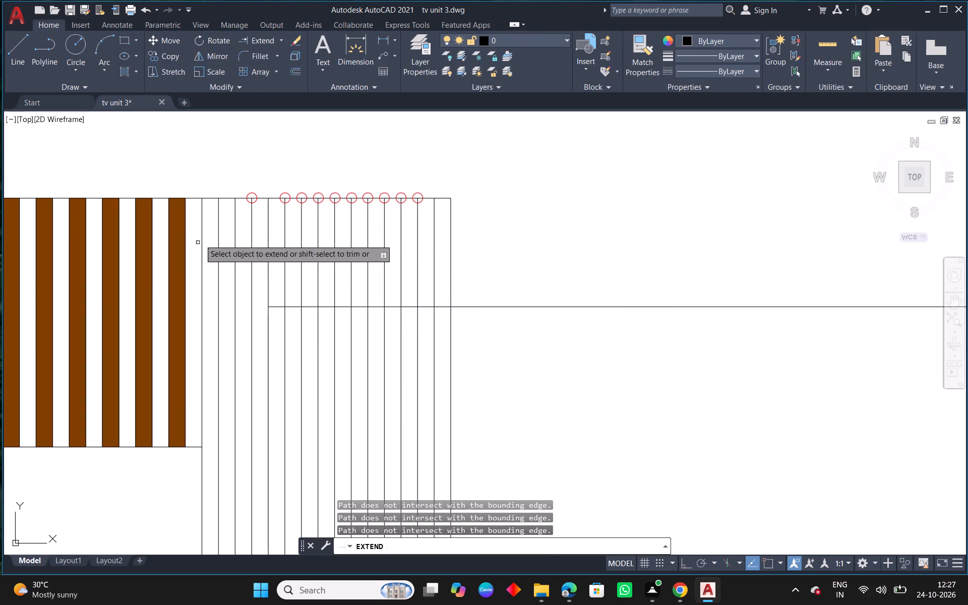
scroll(387, 236, down, 4)
middle_drag(424, 336, 443, 202)
scroll(433, 358, up, 4)
middle_drag(333, 241, 507, 305)
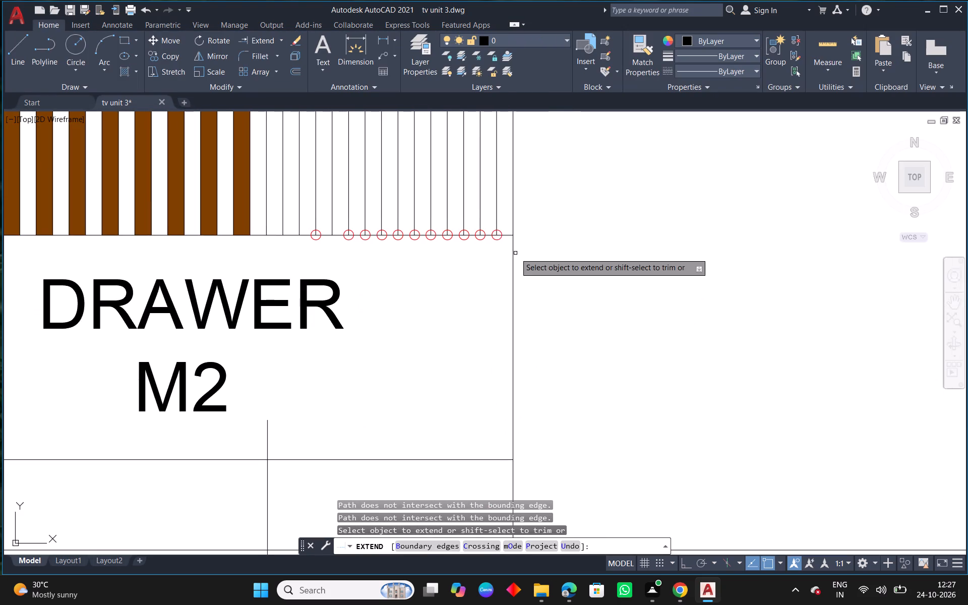
drag(503, 213, 277, 219)
key(Escape)
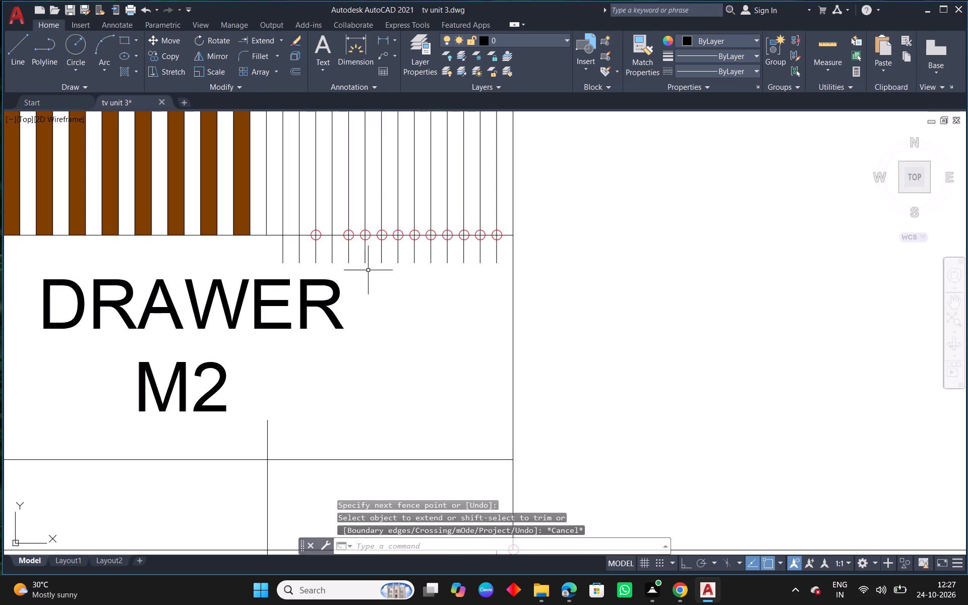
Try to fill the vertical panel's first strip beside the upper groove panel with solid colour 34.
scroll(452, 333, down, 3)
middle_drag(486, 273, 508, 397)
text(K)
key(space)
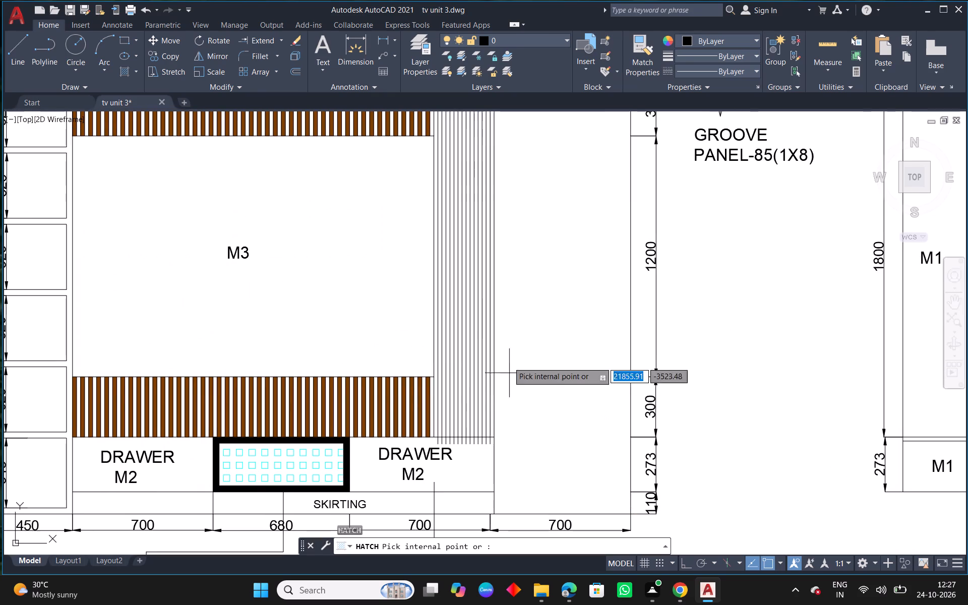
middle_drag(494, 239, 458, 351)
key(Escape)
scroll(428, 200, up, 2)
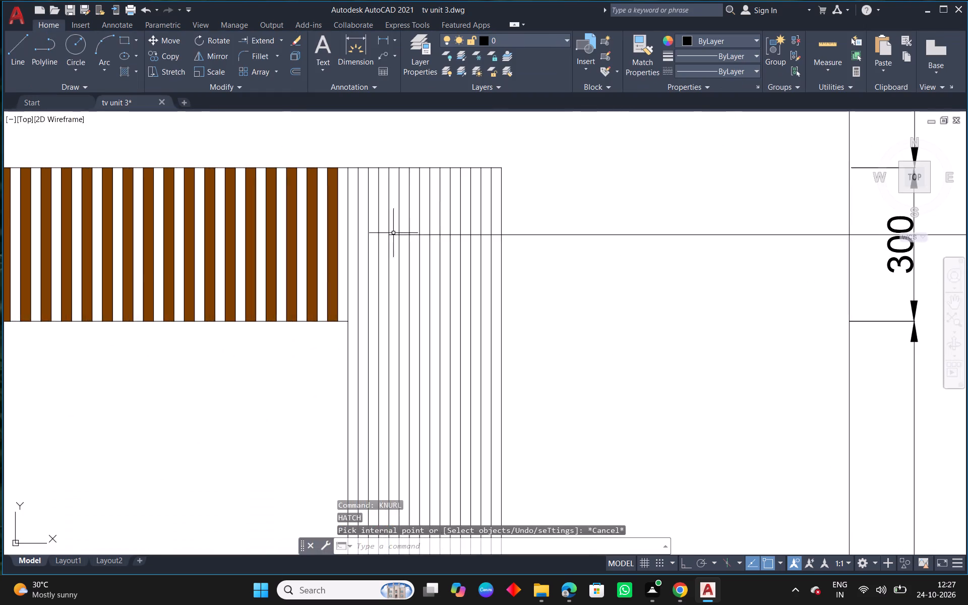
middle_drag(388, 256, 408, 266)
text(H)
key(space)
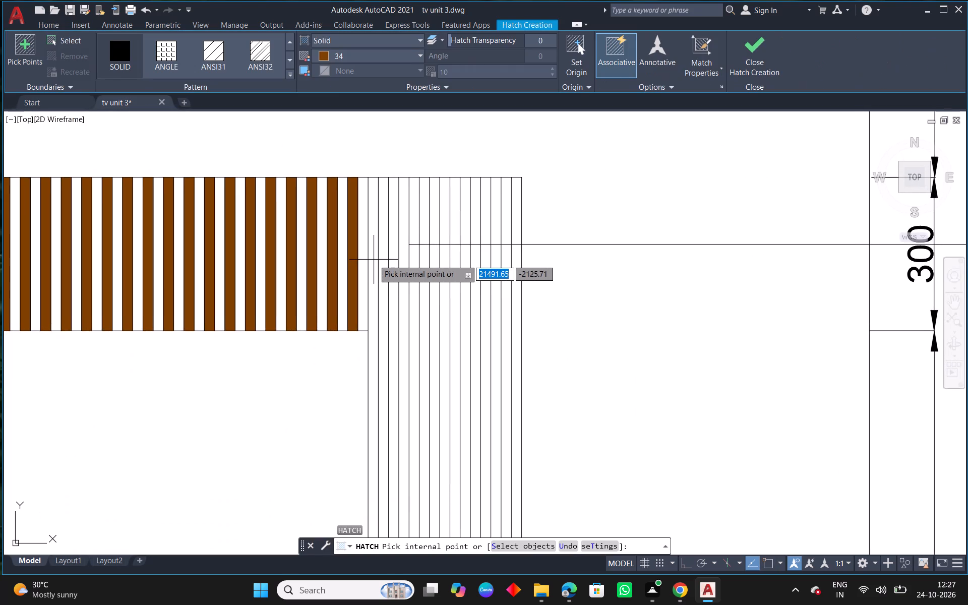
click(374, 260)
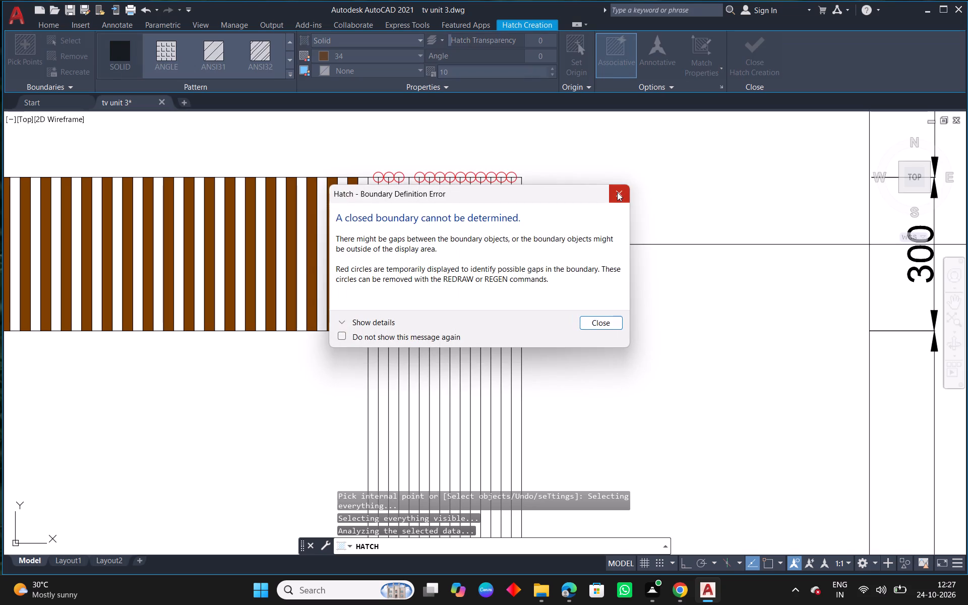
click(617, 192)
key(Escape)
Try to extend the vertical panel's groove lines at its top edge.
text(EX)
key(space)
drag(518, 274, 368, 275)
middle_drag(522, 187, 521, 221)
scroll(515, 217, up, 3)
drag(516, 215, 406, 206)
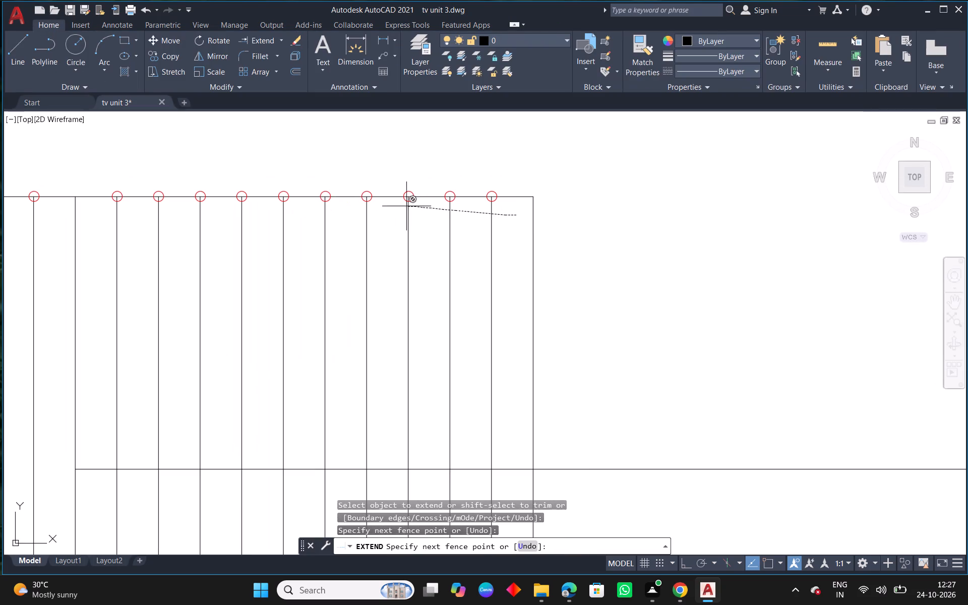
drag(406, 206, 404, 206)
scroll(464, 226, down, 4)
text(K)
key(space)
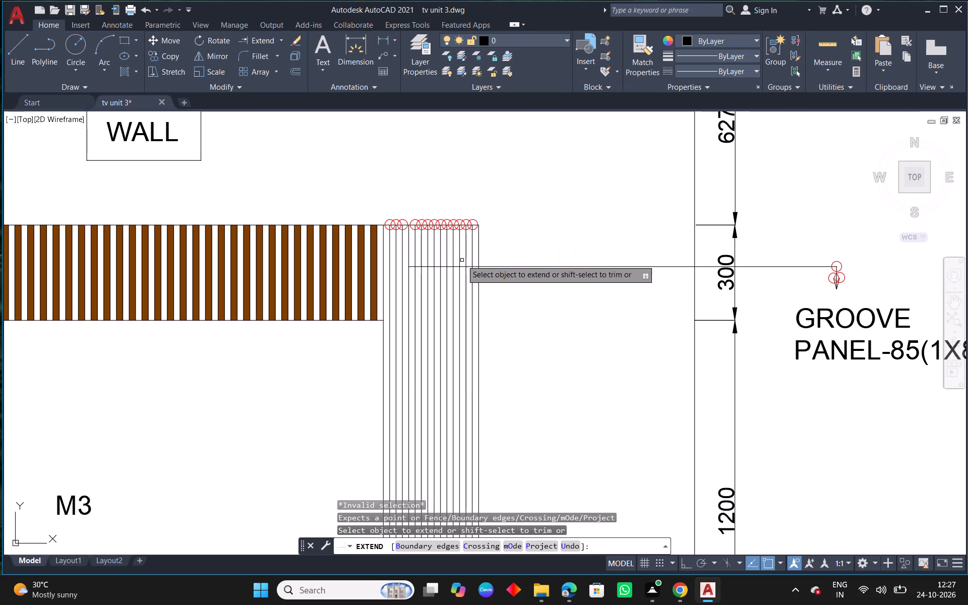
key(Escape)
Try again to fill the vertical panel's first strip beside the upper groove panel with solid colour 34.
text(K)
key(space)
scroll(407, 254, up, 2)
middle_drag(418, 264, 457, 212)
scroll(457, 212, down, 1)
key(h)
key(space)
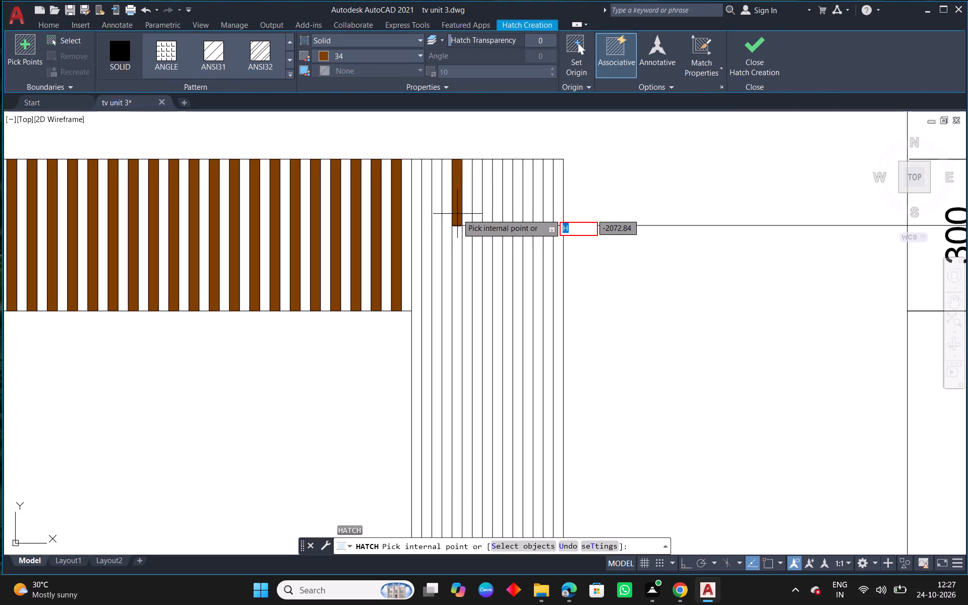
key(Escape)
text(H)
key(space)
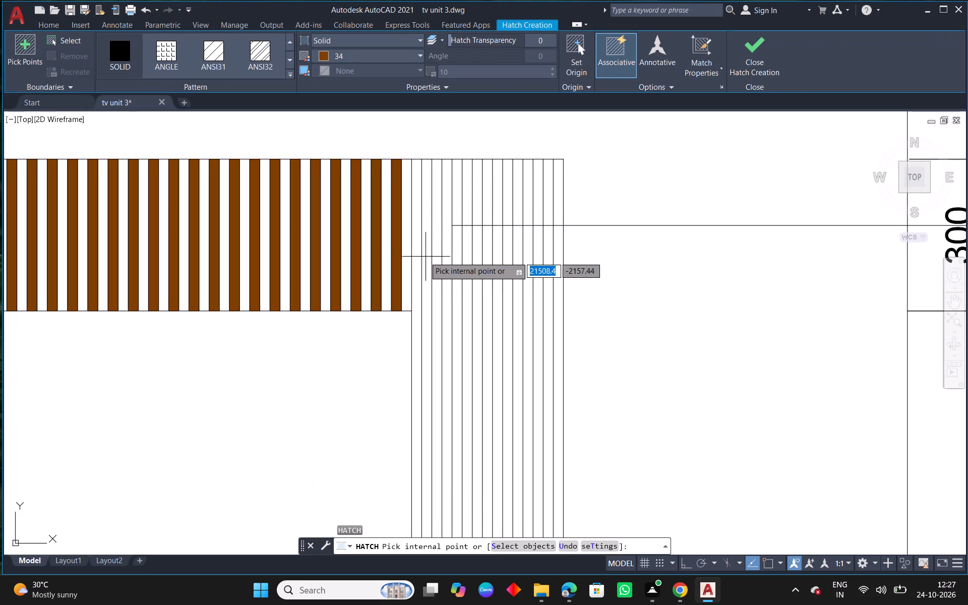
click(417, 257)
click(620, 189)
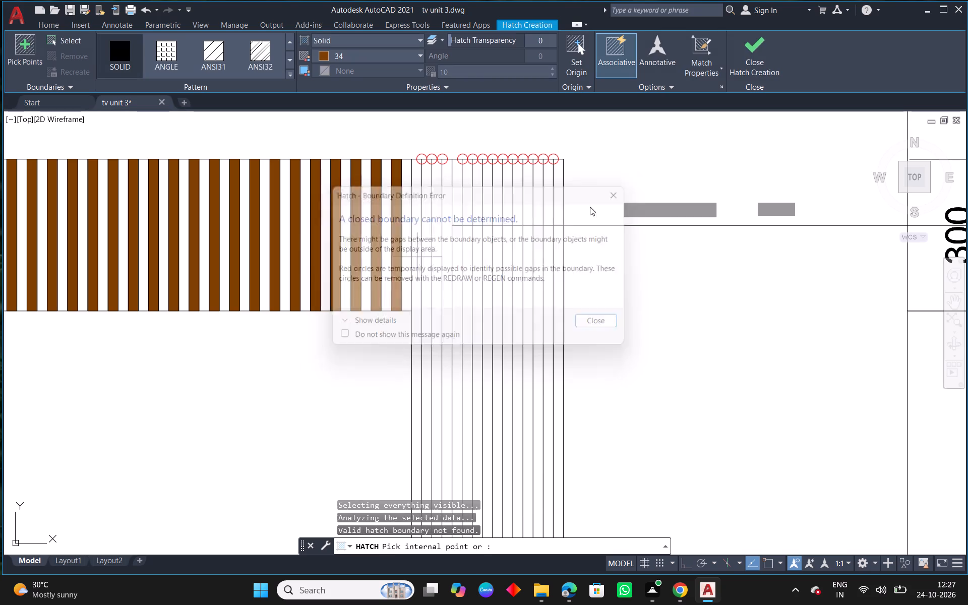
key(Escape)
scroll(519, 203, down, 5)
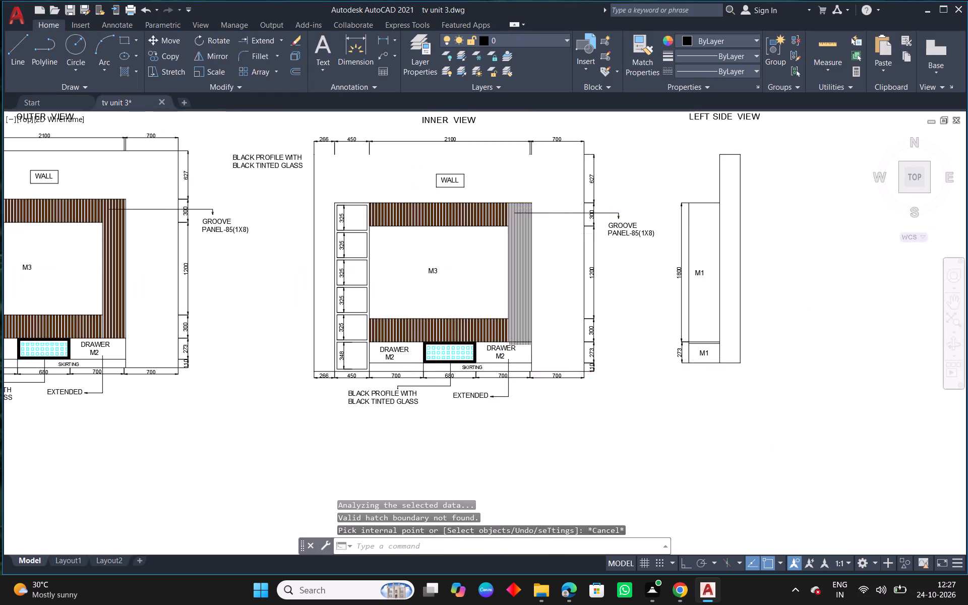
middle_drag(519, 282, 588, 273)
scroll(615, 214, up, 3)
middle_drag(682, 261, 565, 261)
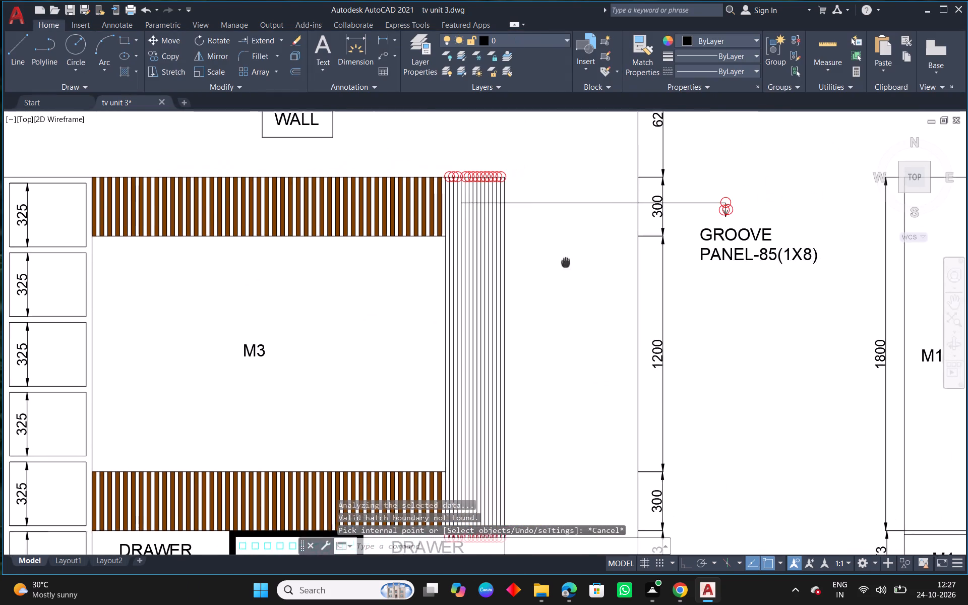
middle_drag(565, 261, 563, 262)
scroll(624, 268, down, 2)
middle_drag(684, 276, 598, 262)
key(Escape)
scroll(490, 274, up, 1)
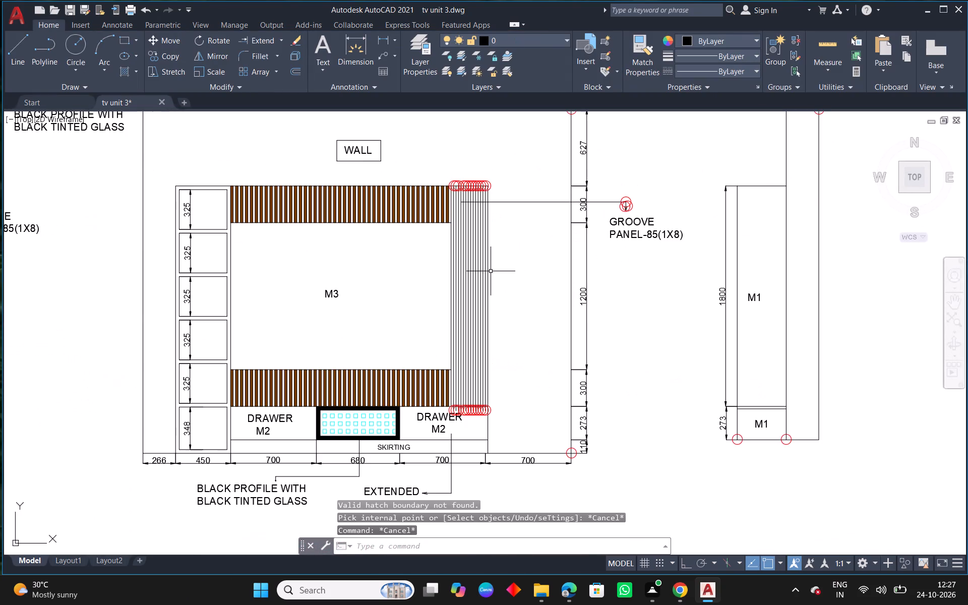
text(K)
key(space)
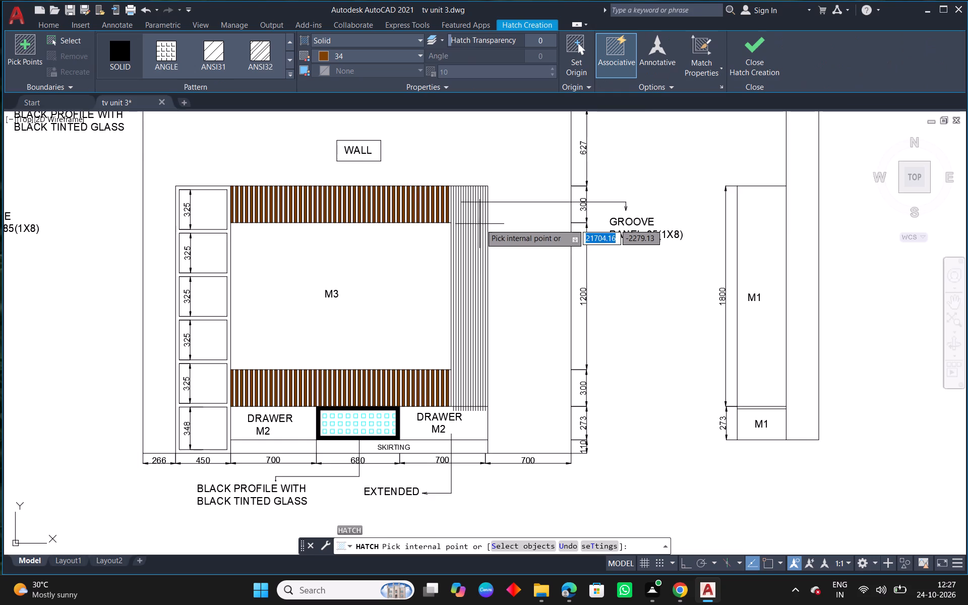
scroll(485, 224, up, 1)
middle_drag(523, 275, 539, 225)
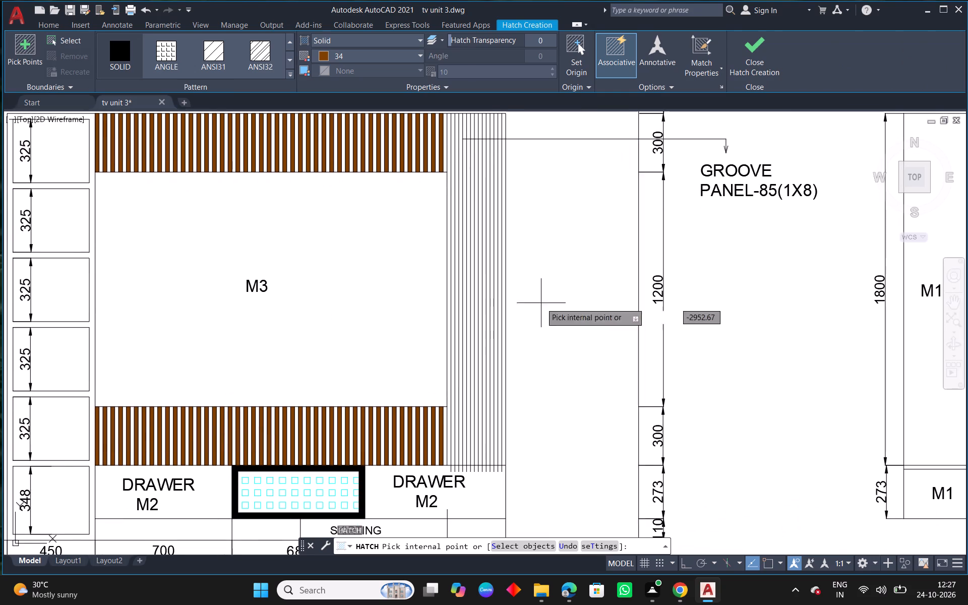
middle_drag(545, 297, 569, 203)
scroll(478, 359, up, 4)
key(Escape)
Extend the vertical panel's inner boundary line past its bottom edge above DRAWER M2.
key(e)
key(x)
key(space)
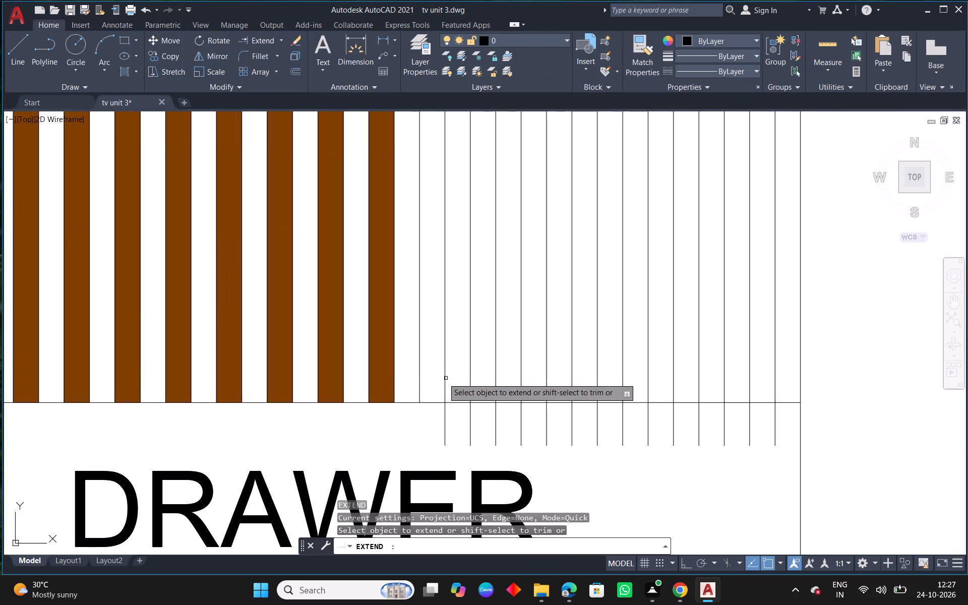
drag(440, 378, 416, 379)
scroll(459, 375, down, 5)
middle_drag(512, 281, 492, 371)
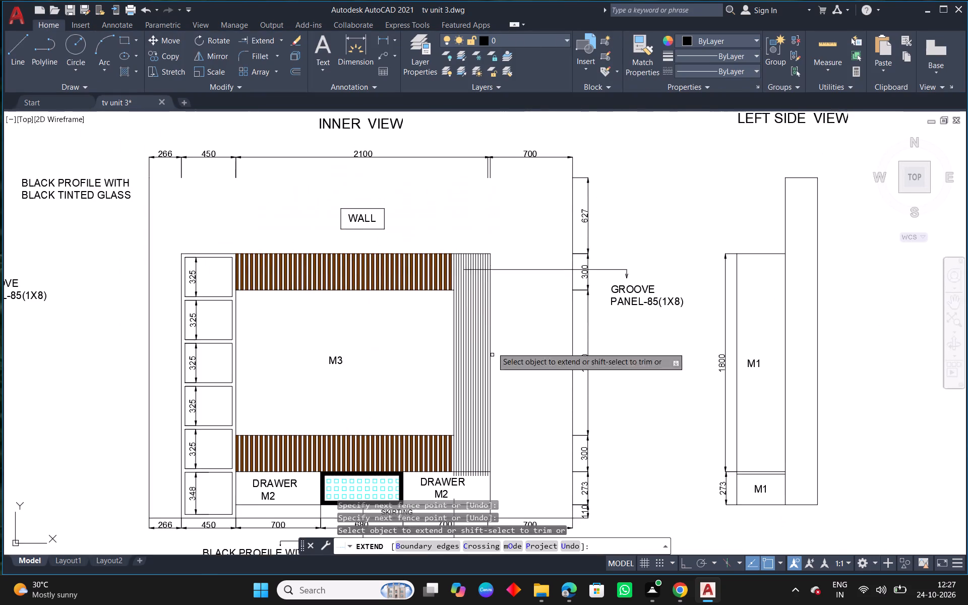
scroll(477, 250, up, 2)
key(Escape)
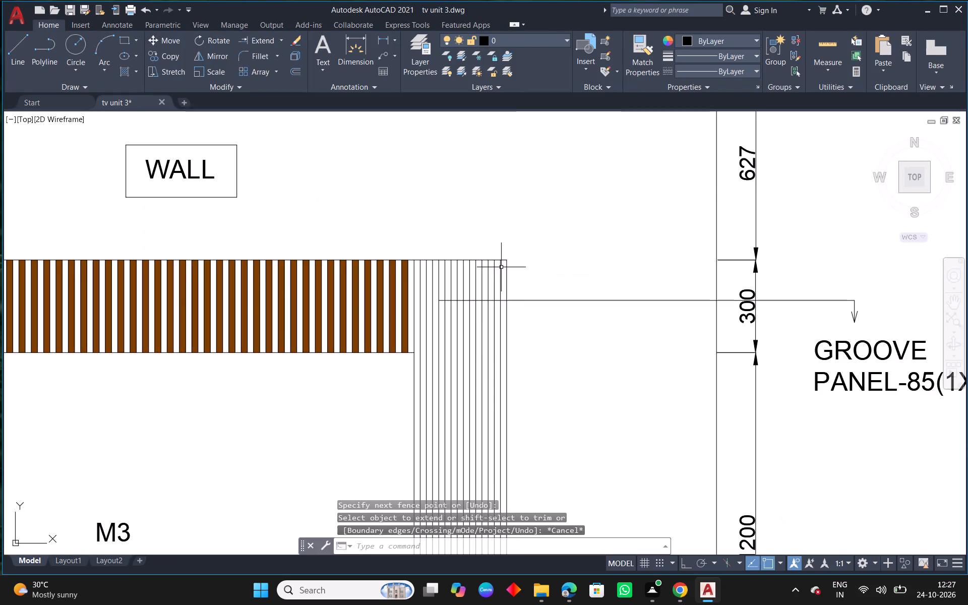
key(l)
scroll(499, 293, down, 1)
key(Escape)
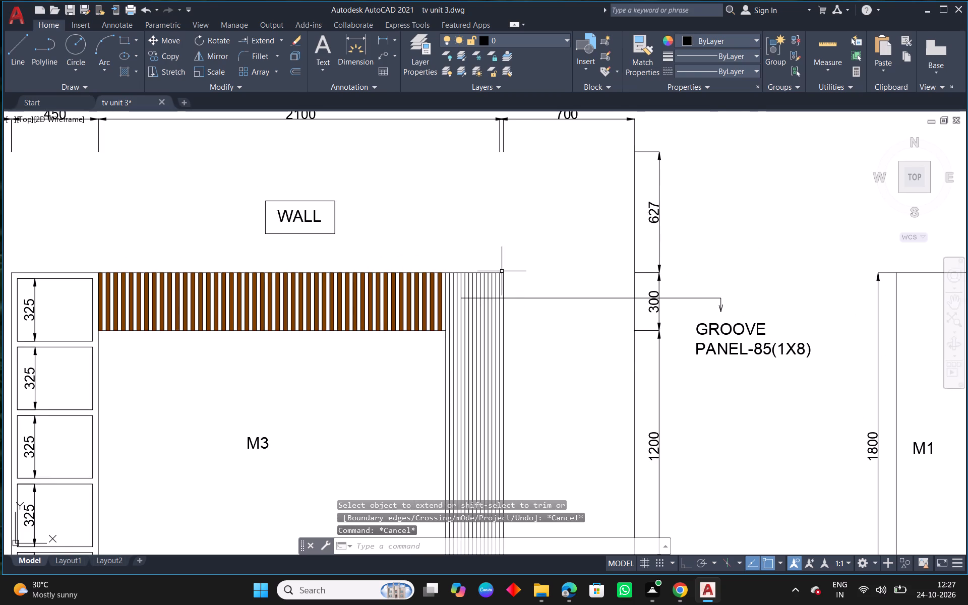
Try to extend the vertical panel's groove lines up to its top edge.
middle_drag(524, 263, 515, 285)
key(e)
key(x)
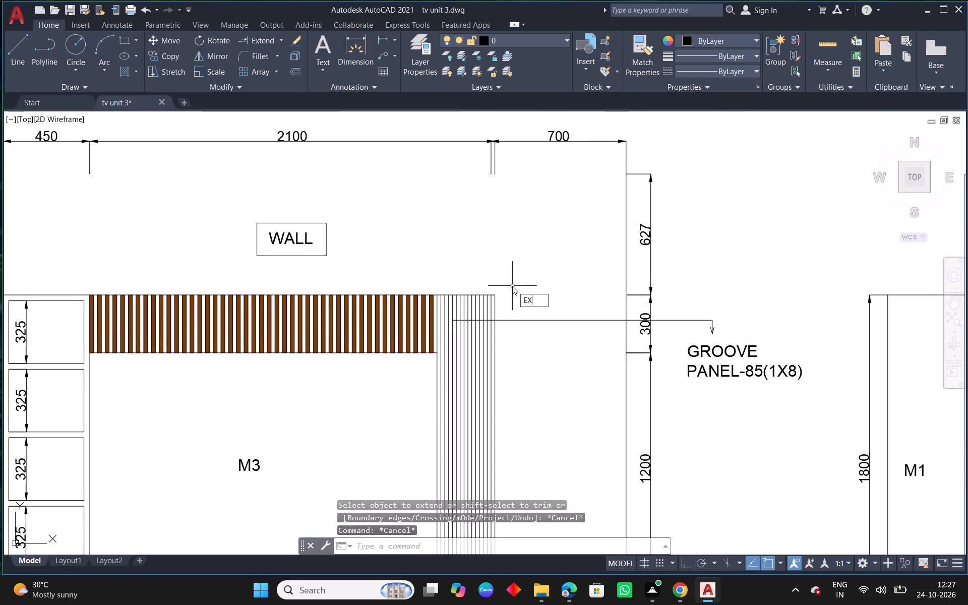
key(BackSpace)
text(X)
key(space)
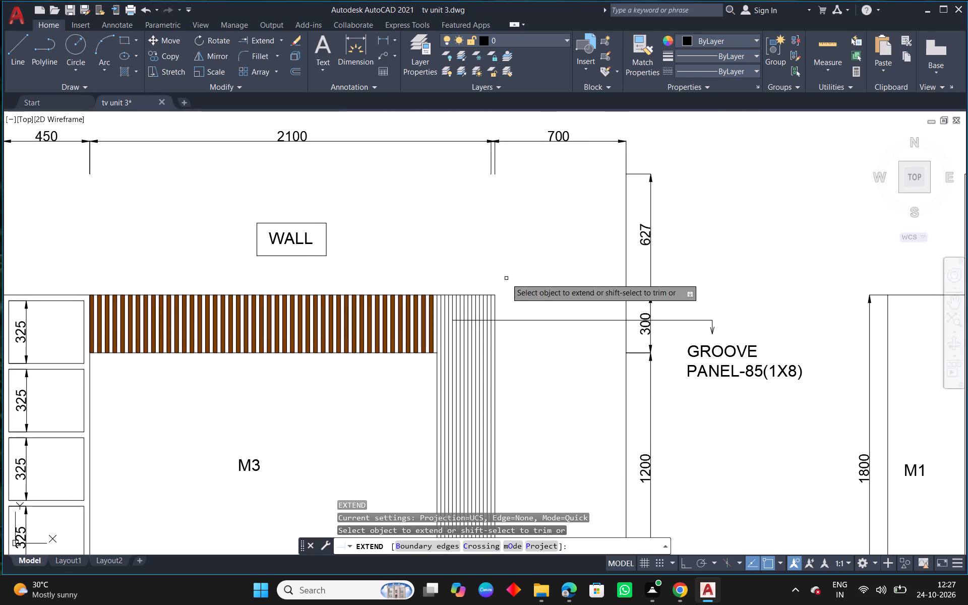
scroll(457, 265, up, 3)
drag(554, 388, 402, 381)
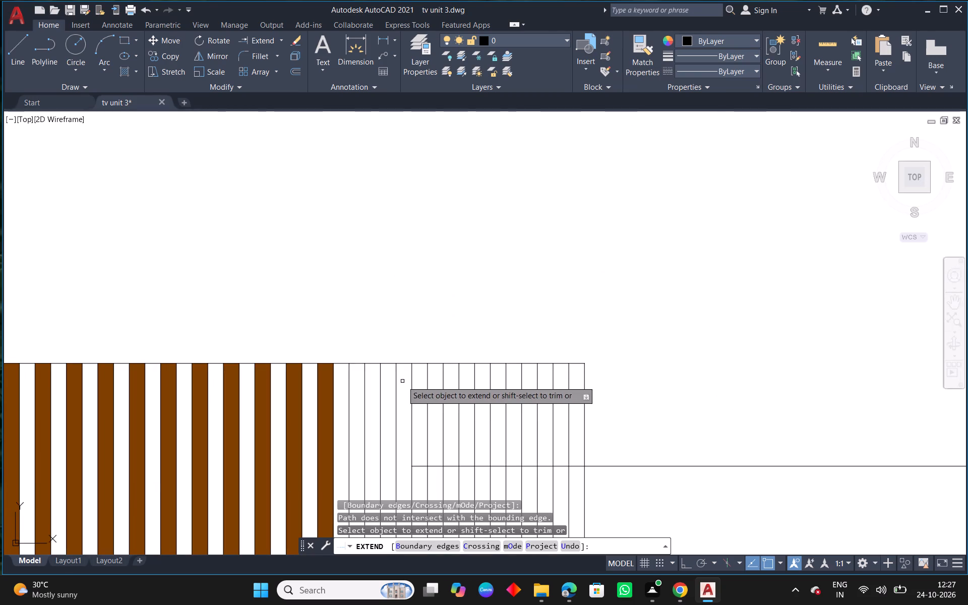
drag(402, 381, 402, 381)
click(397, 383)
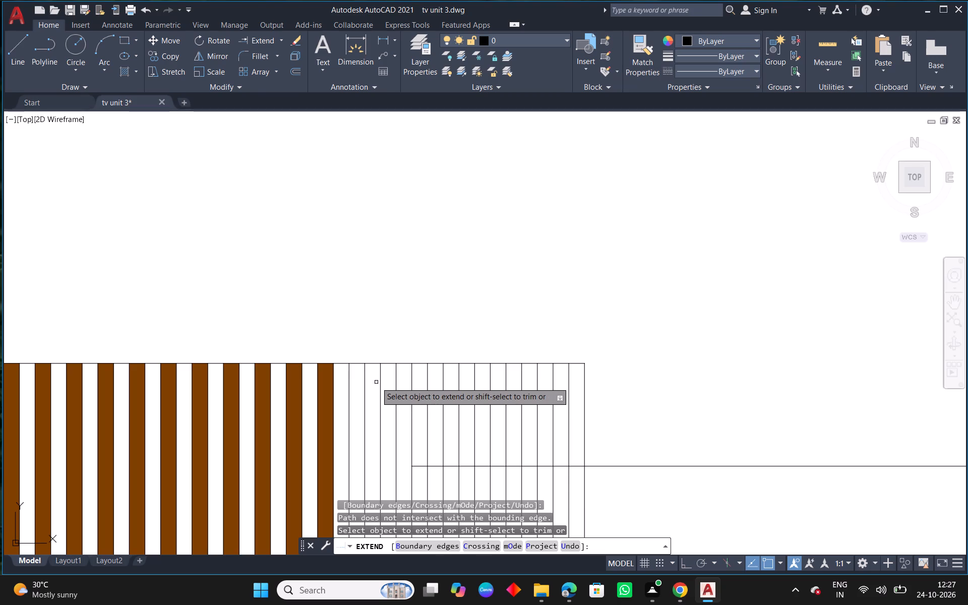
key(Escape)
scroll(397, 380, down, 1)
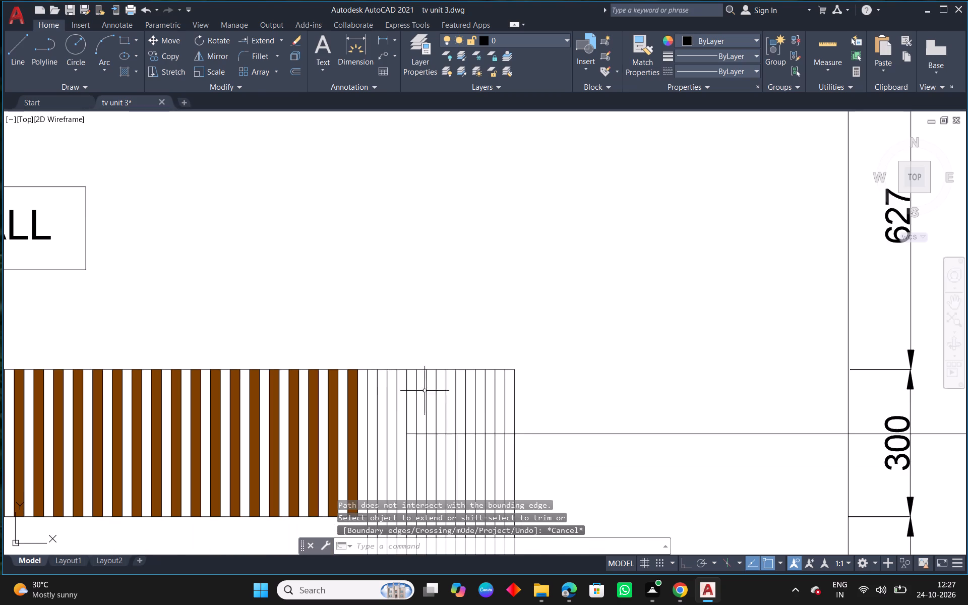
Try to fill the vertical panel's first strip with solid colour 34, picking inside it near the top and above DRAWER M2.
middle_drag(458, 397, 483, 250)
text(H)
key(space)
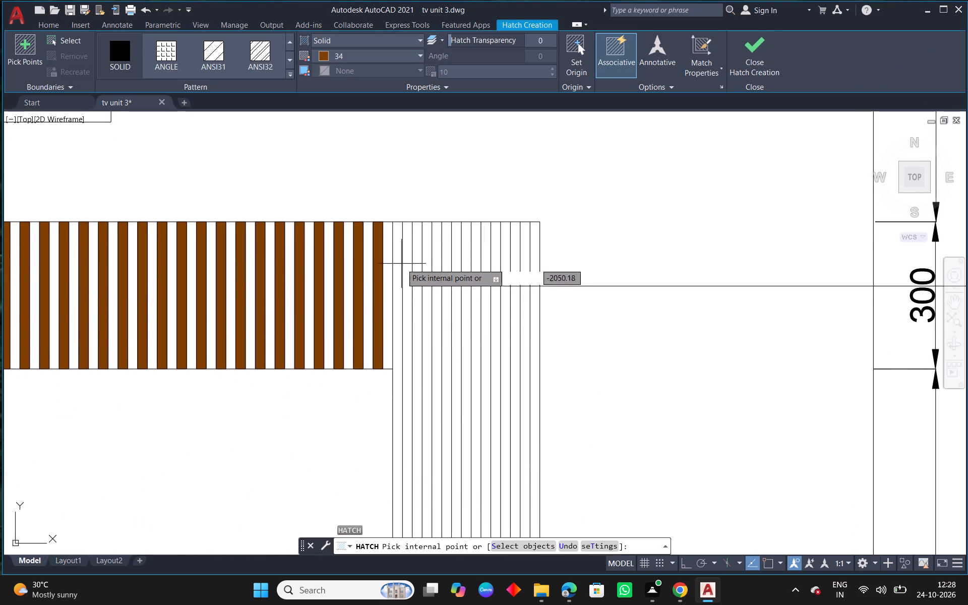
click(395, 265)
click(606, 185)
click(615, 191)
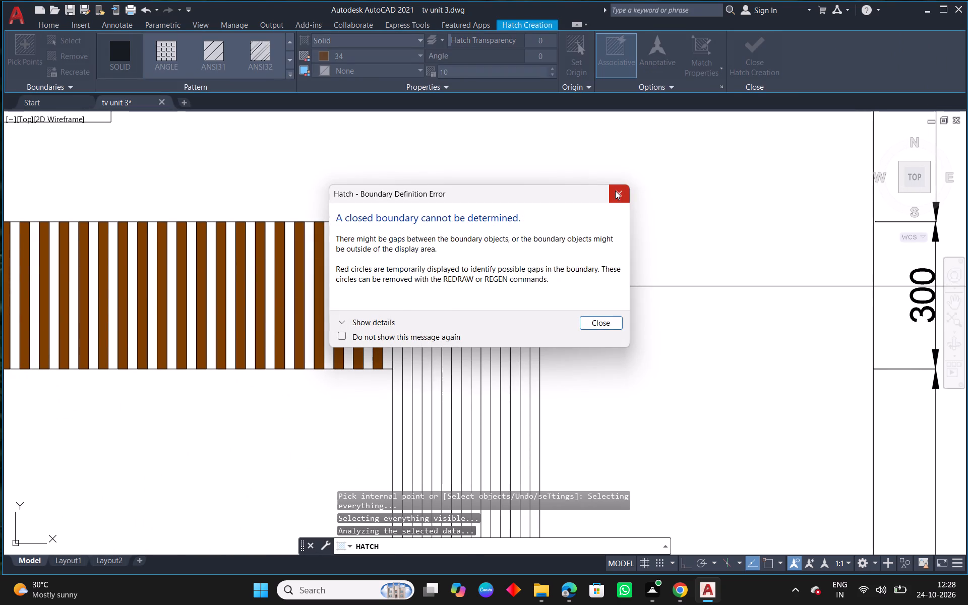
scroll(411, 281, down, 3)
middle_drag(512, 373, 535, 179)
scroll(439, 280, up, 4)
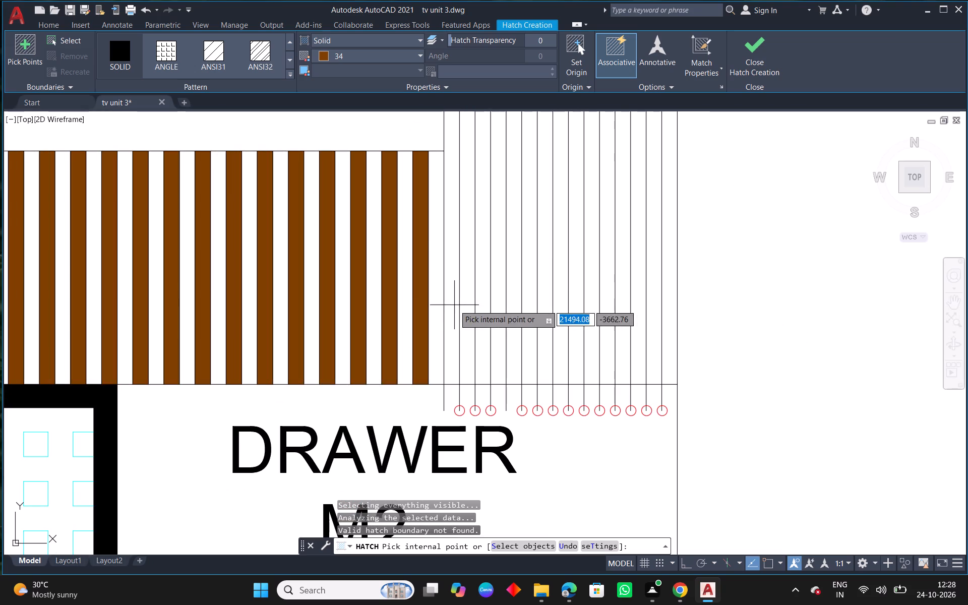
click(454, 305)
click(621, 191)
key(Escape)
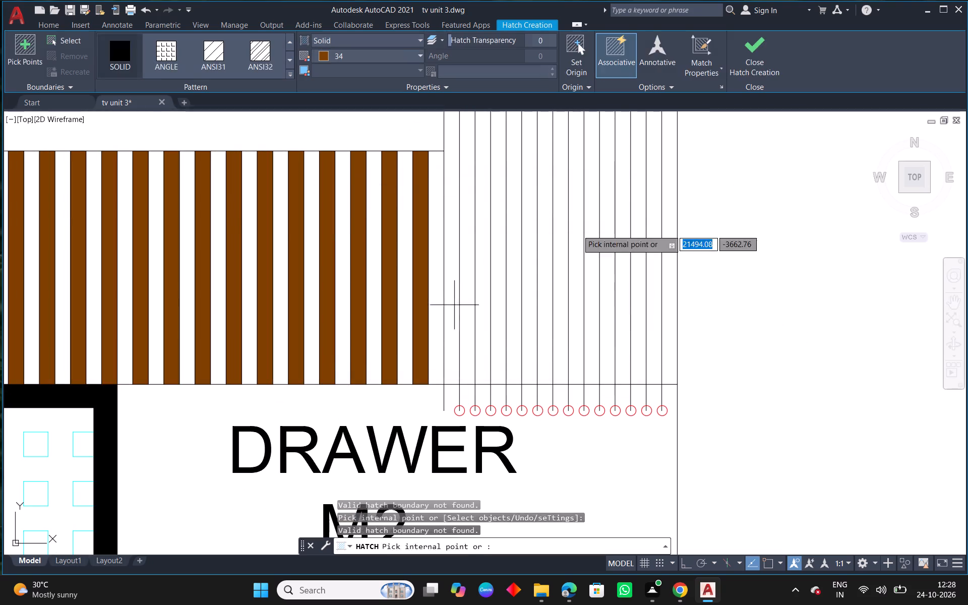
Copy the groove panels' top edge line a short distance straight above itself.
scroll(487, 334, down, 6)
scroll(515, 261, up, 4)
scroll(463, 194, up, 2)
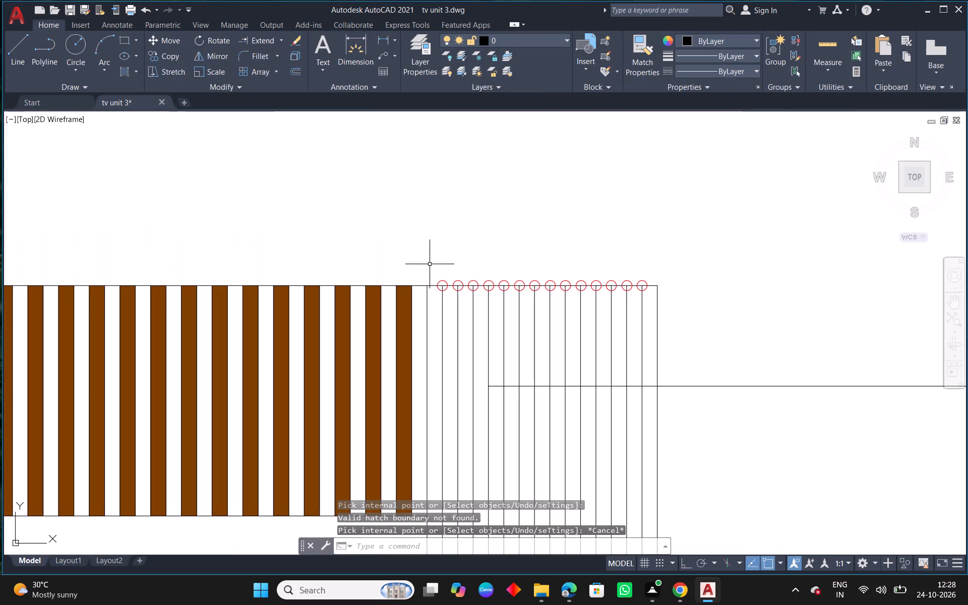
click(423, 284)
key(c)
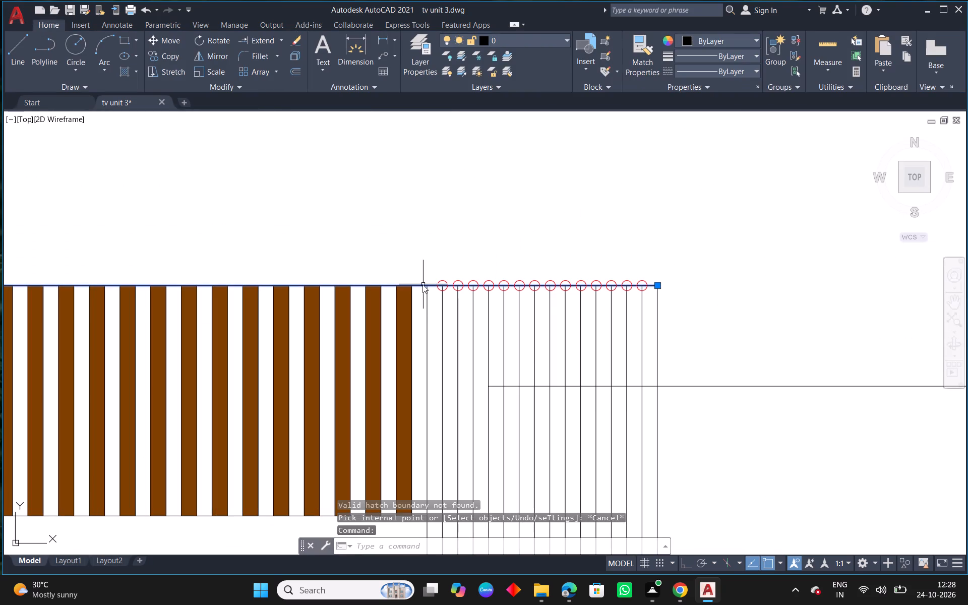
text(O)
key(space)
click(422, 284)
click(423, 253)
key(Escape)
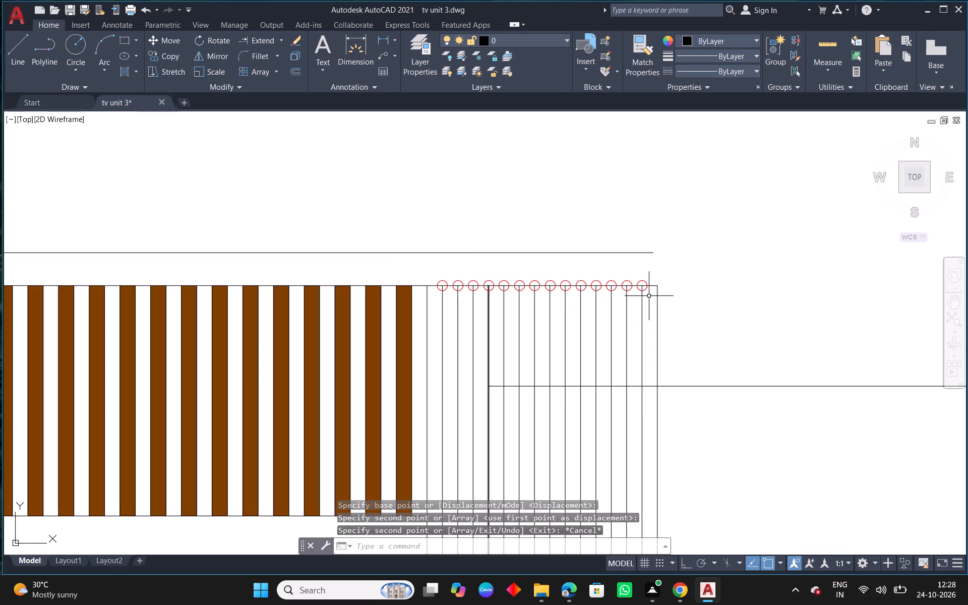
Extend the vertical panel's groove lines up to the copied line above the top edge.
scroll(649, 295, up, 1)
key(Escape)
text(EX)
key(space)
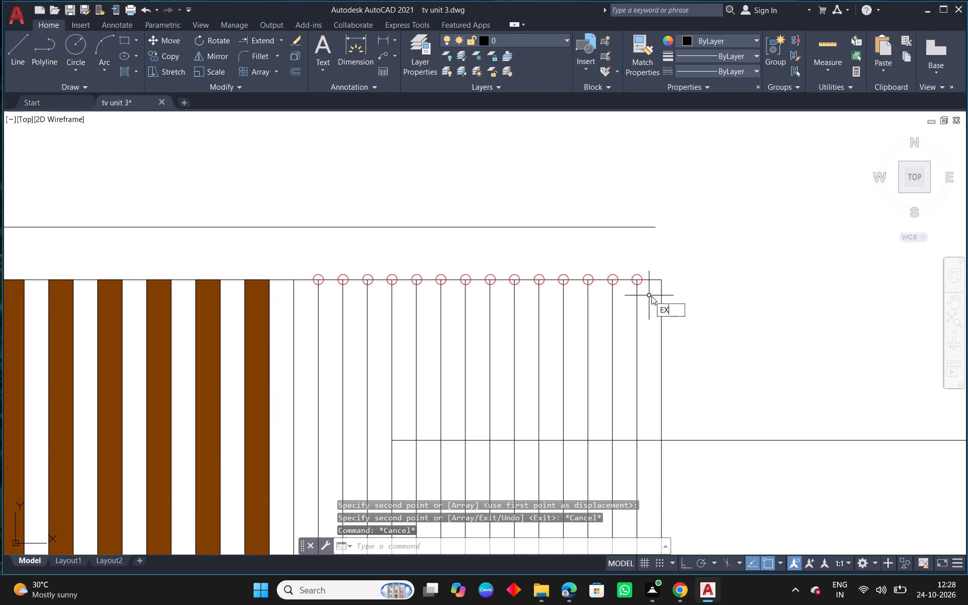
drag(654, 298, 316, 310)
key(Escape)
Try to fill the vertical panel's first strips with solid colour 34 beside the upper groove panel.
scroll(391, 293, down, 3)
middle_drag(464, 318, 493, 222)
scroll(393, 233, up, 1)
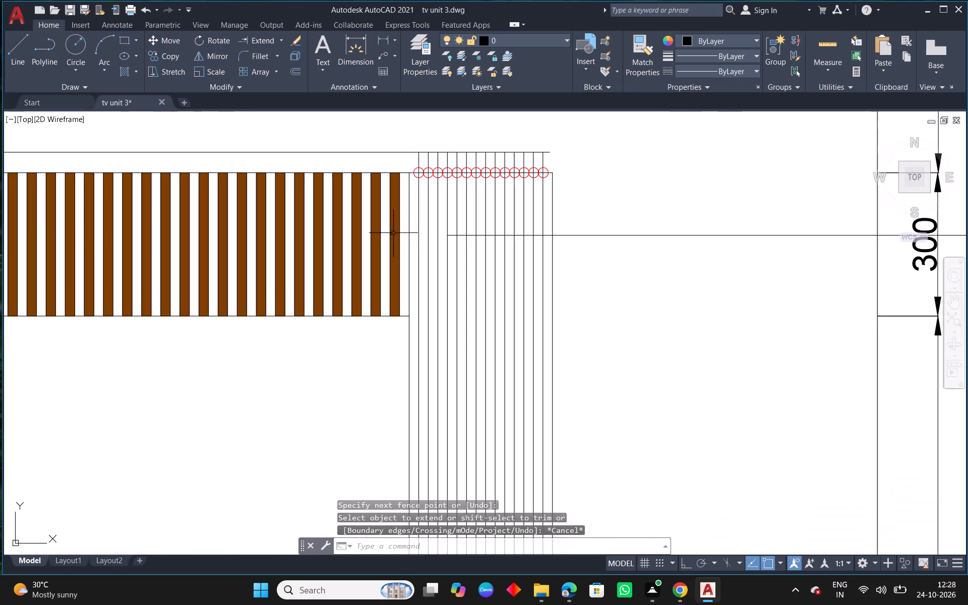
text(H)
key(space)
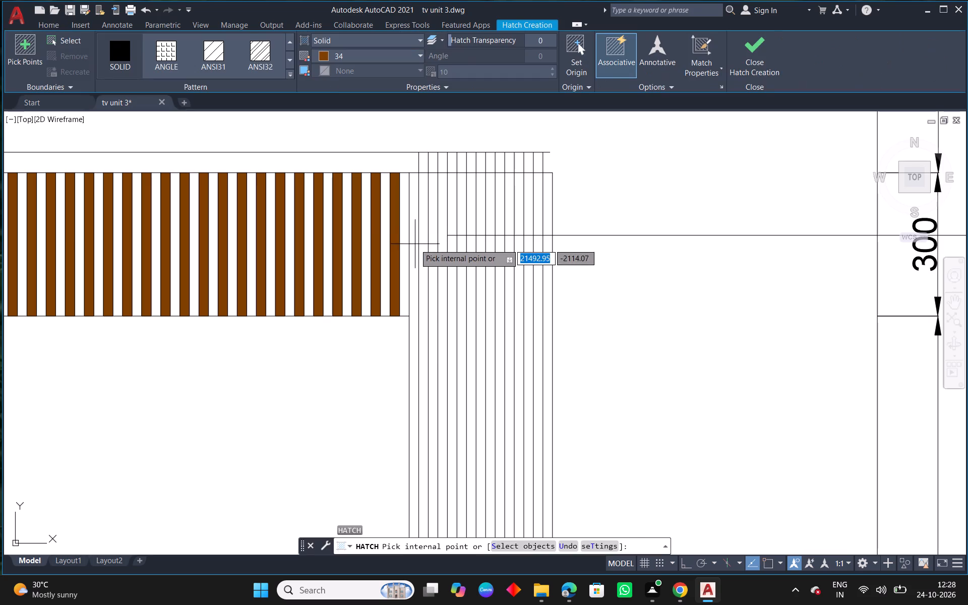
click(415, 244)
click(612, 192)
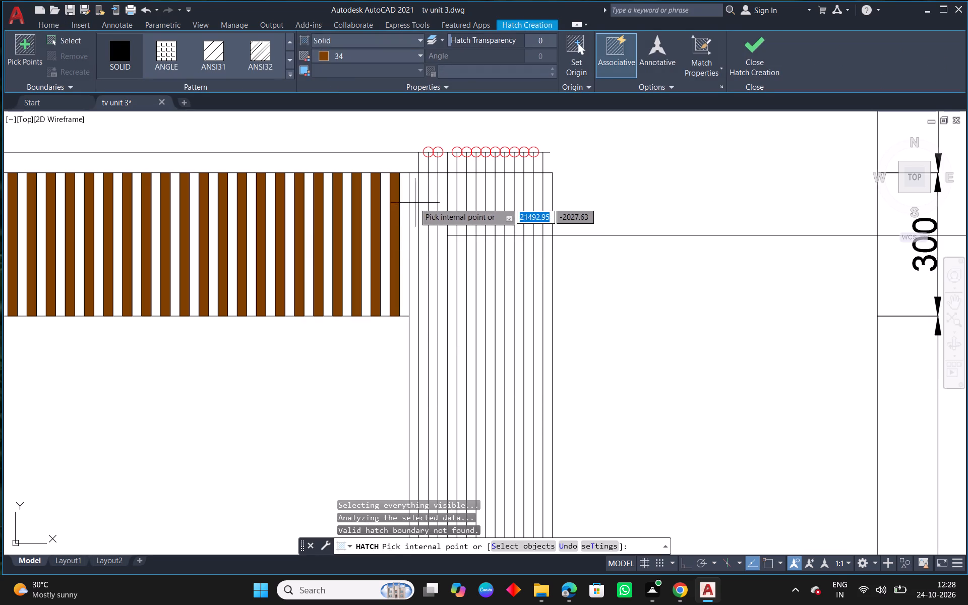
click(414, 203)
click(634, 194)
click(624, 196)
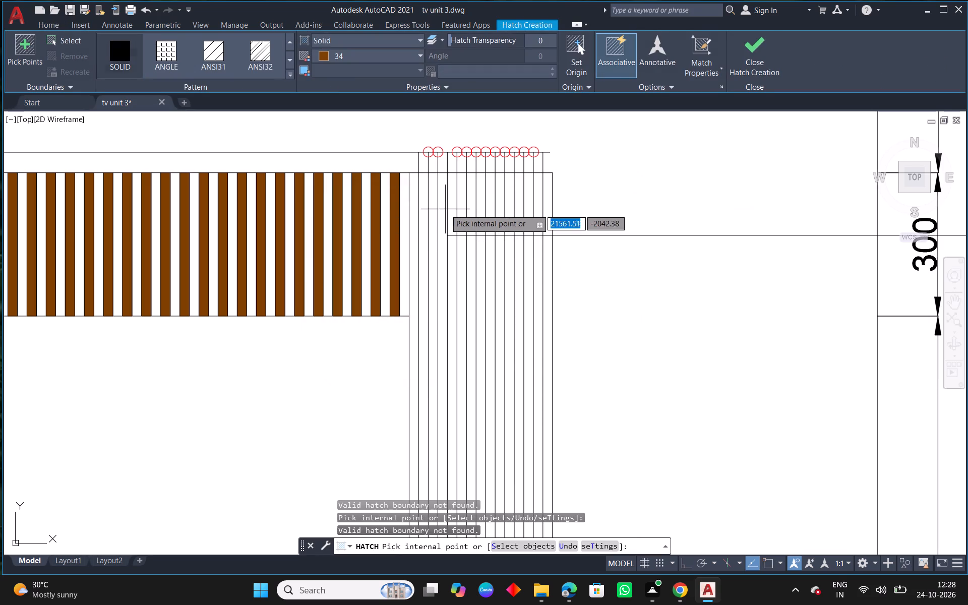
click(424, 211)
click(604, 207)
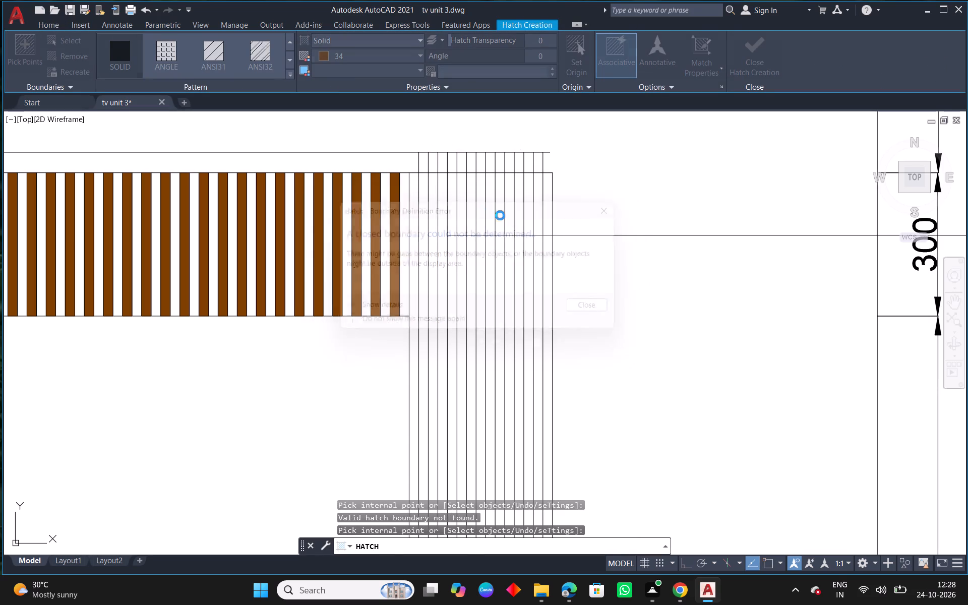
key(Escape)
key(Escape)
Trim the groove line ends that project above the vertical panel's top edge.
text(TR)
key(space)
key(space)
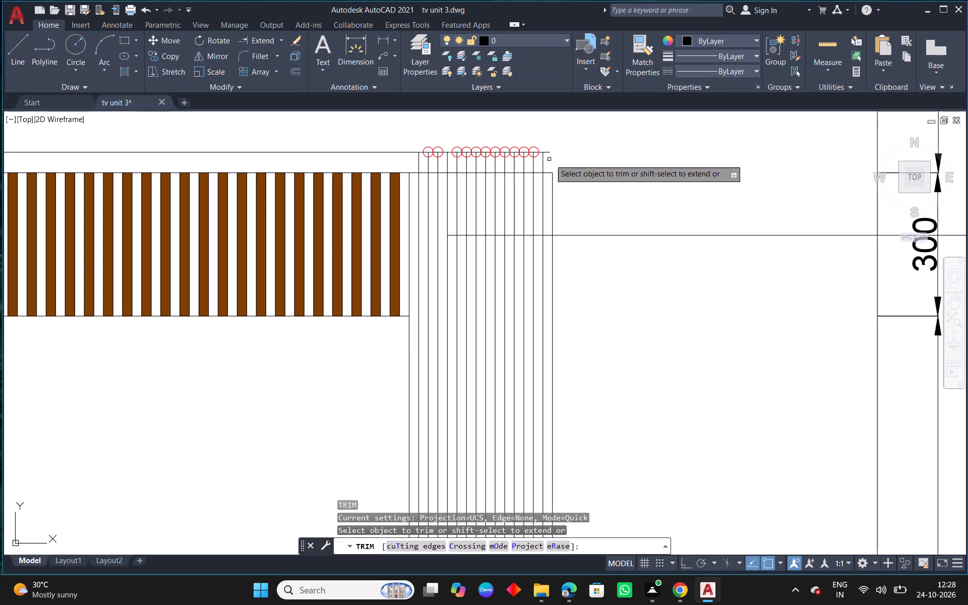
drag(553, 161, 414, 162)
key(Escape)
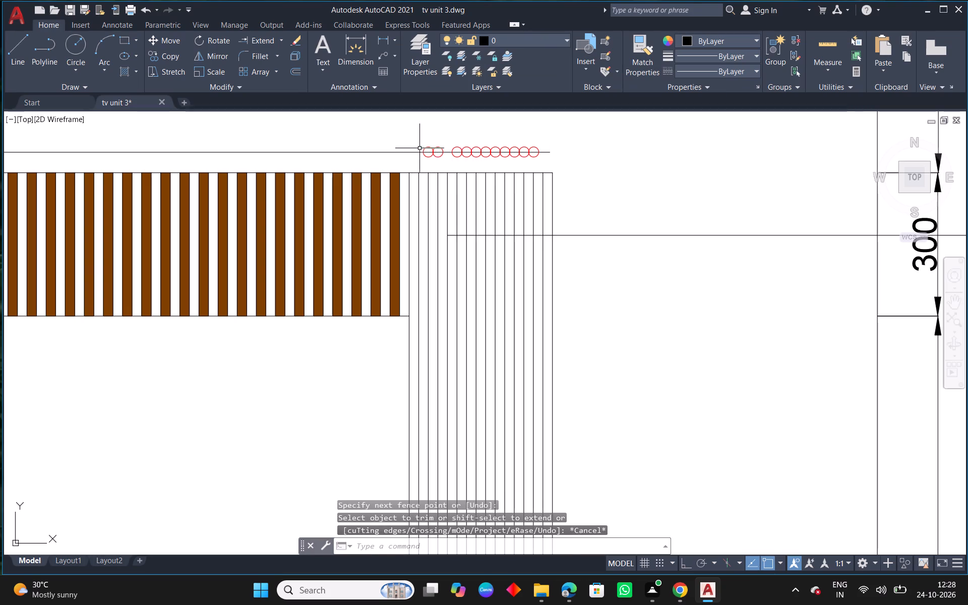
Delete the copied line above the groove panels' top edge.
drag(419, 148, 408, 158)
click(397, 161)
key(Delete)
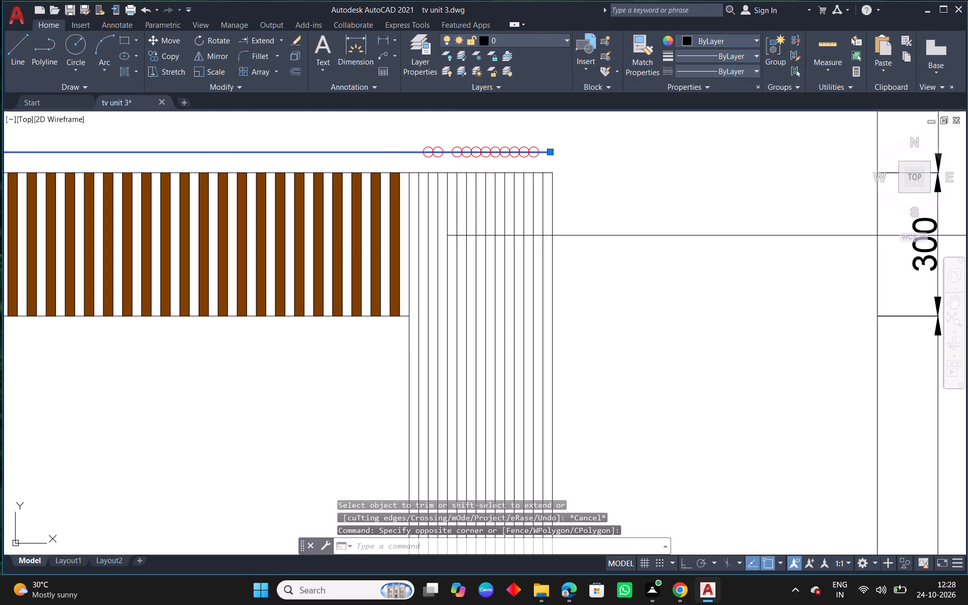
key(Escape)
Draw a horizontal 300 line across the full width of the vertical panel at about its mid-height.
scroll(447, 202, down, 4)
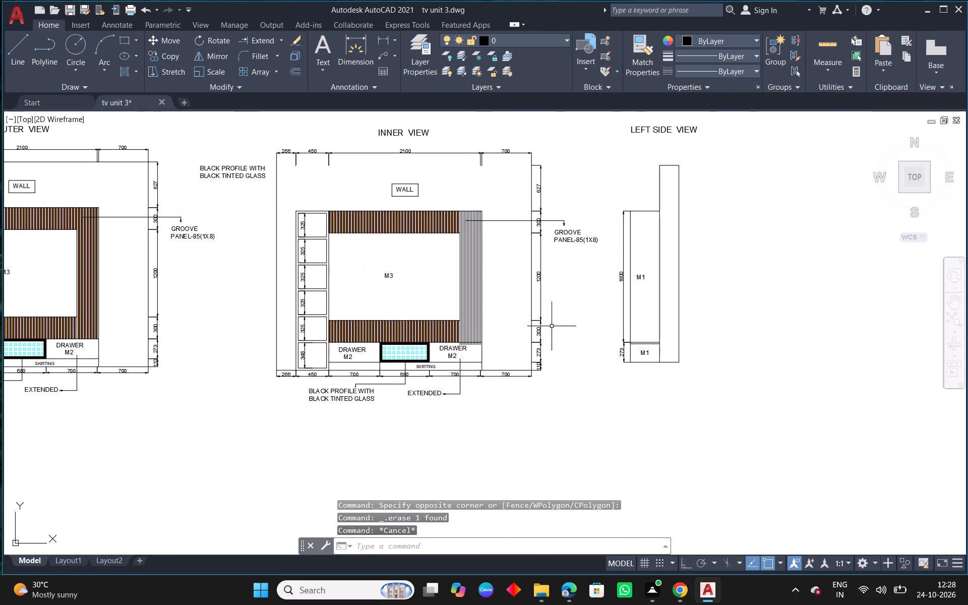
middle_drag(551, 337, 569, 311)
scroll(494, 308, up, 4)
scroll(466, 373, up, 1)
middle_drag(501, 359, 537, 336)
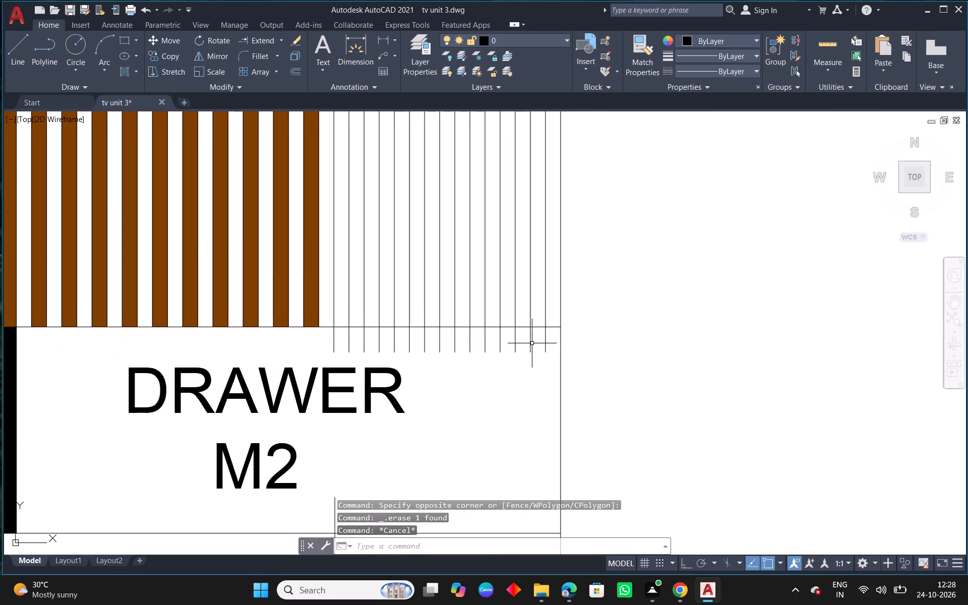
scroll(548, 350, up, 1)
scroll(538, 359, down, 4)
middle_drag(531, 290, 499, 385)
key(l)
key(space)
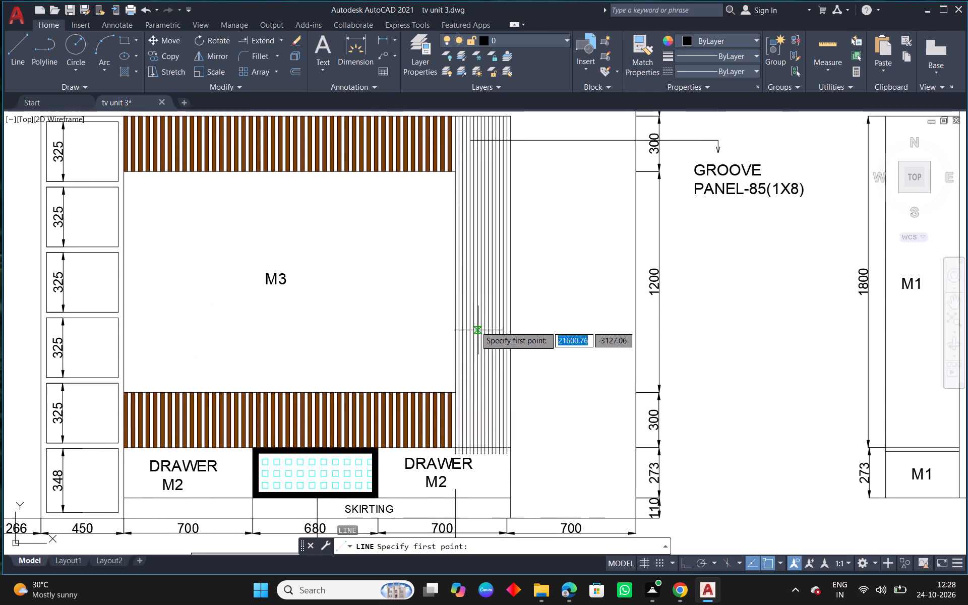
drag(457, 284, 462, 284)
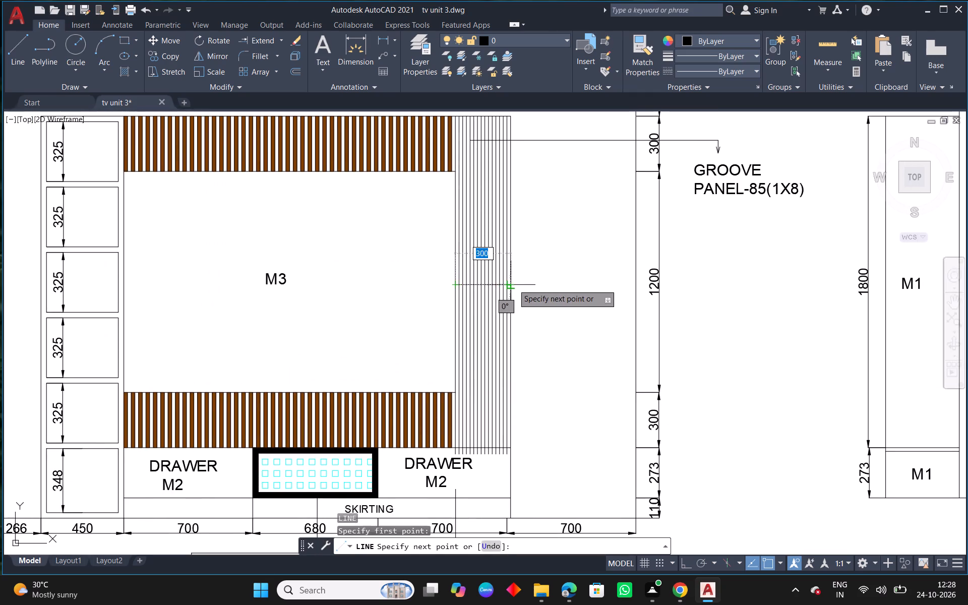
click(513, 284)
key(Escape)
Fill eight alternate strips of the vertical panel below the dividing line with solid colour 34, starting at the inner edge.
middle_drag(497, 346, 506, 278)
key(h)
key(space)
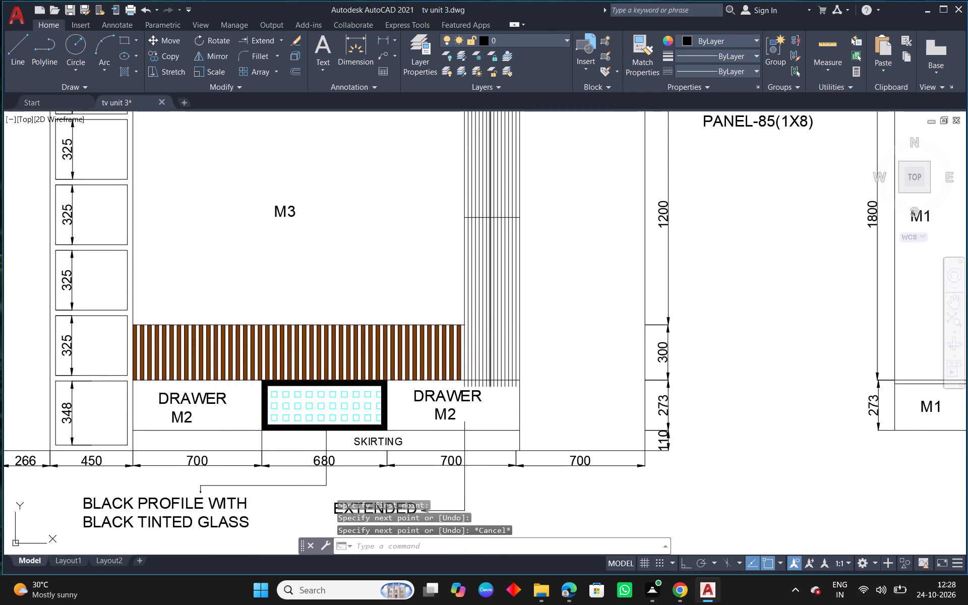
scroll(465, 323, up, 2)
click(466, 332)
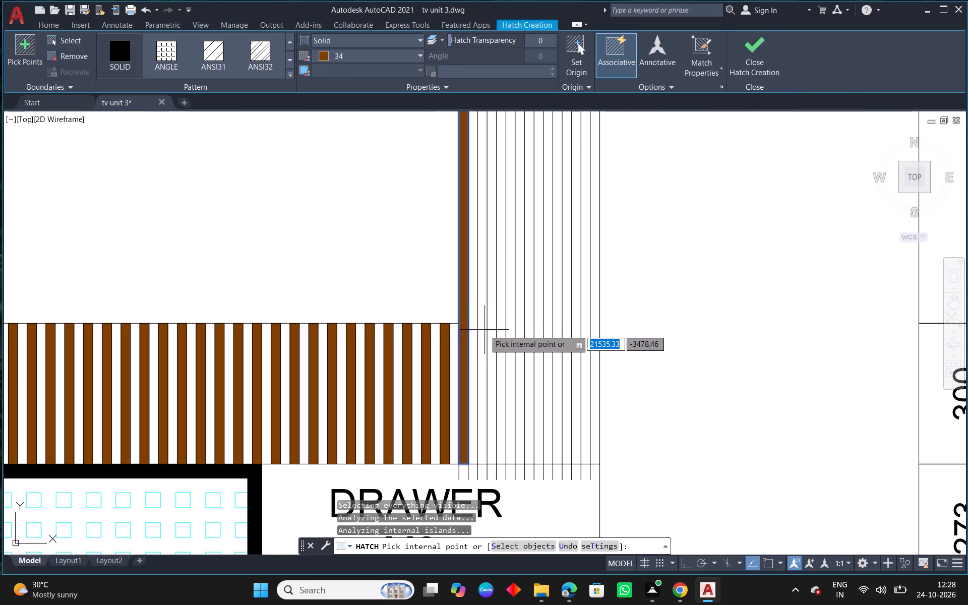
click(482, 330)
click(500, 330)
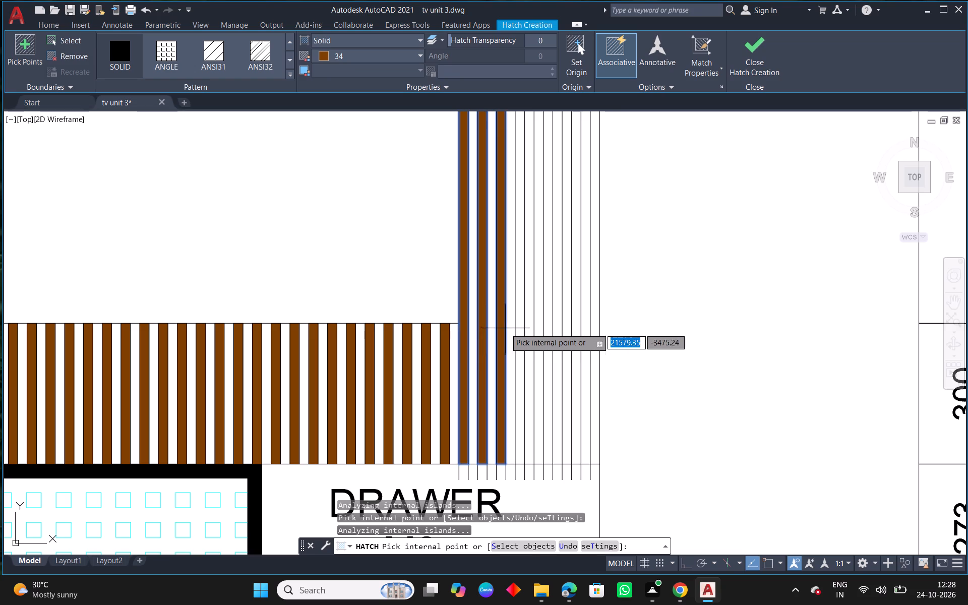
click(522, 325)
click(538, 325)
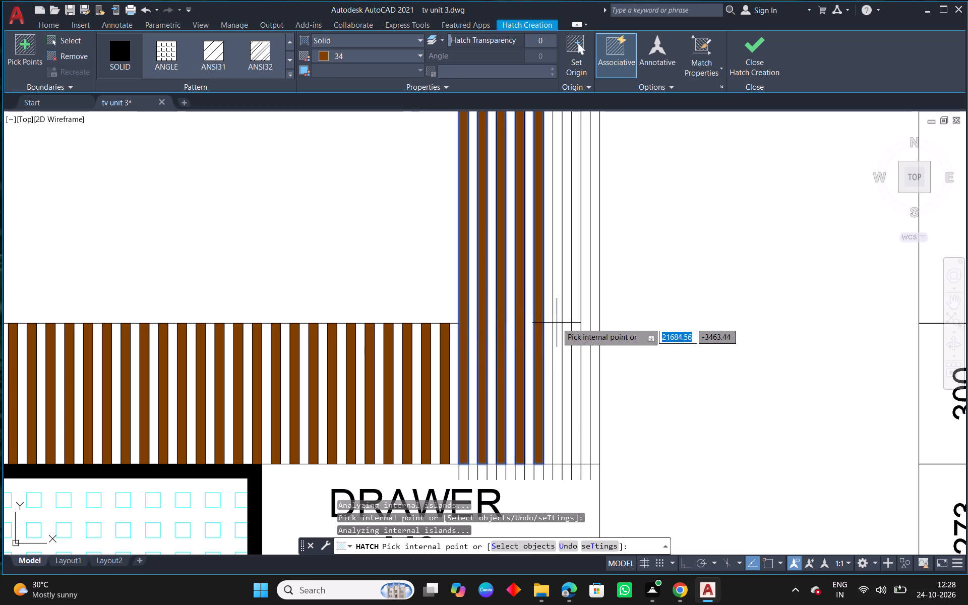
click(557, 323)
click(577, 320)
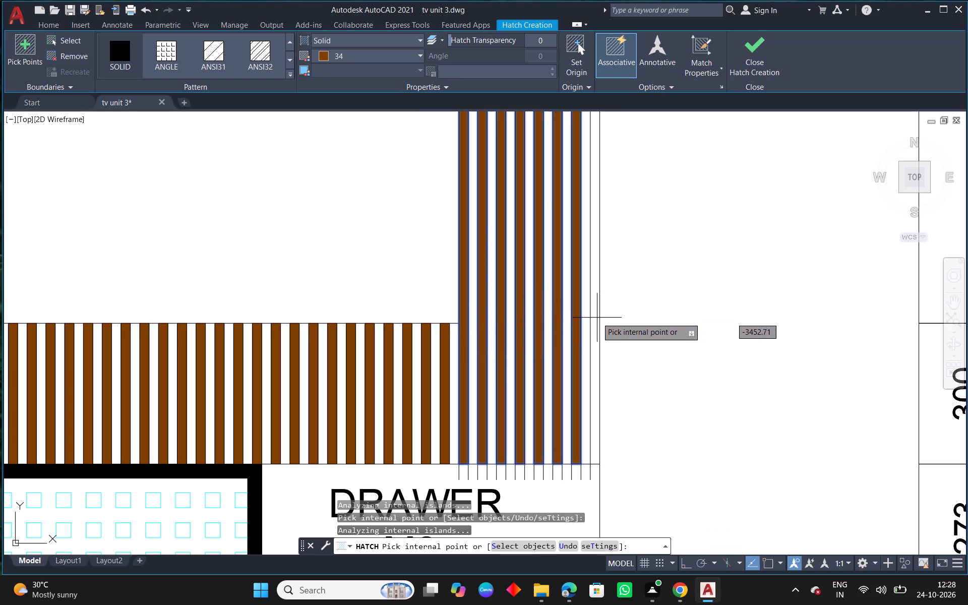
click(597, 318)
Fill the eight matching alternate strips of the vertical panel above the dividing line with solid colour 34 and finish the hatch.
scroll(597, 353, down, 3)
middle_drag(632, 285, 547, 318)
scroll(478, 301, up, 4)
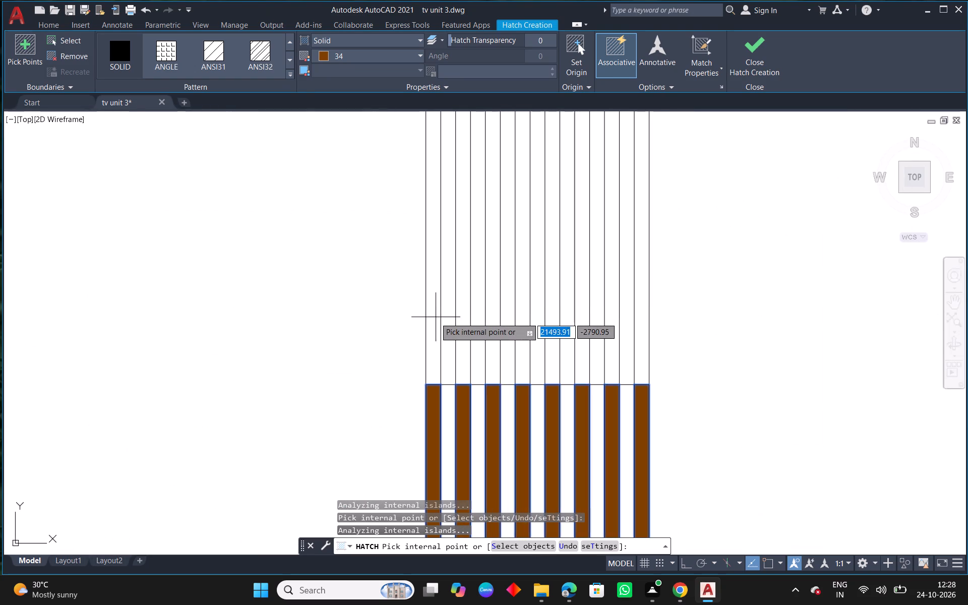
click(432, 320)
click(460, 328)
click(491, 326)
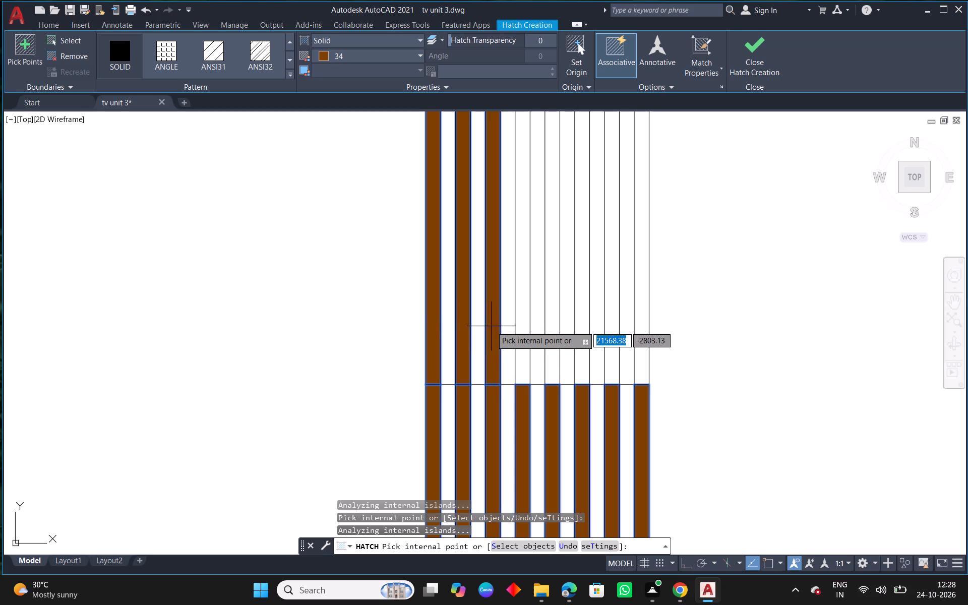
click(522, 323)
click(554, 324)
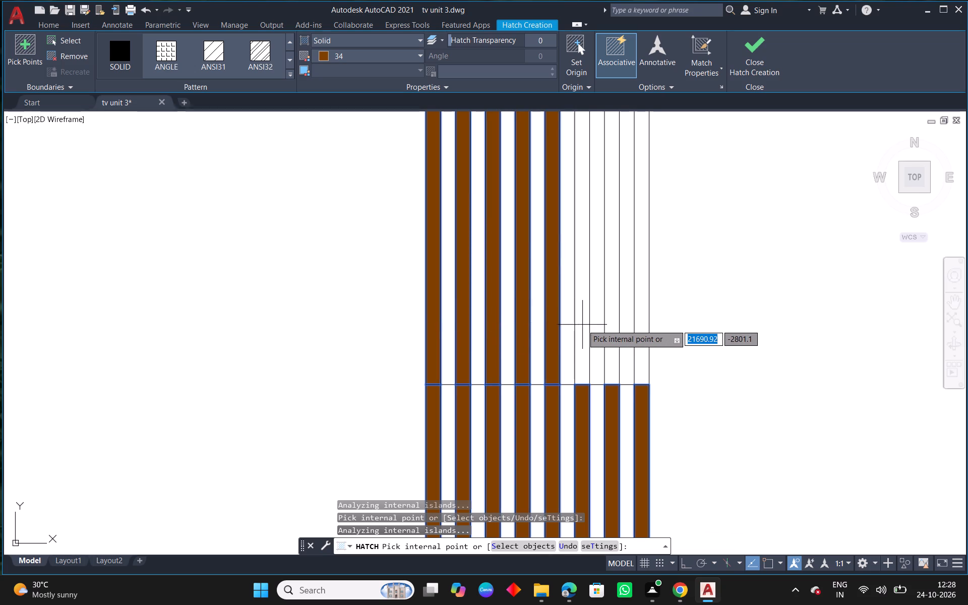
click(582, 325)
click(615, 326)
click(645, 326)
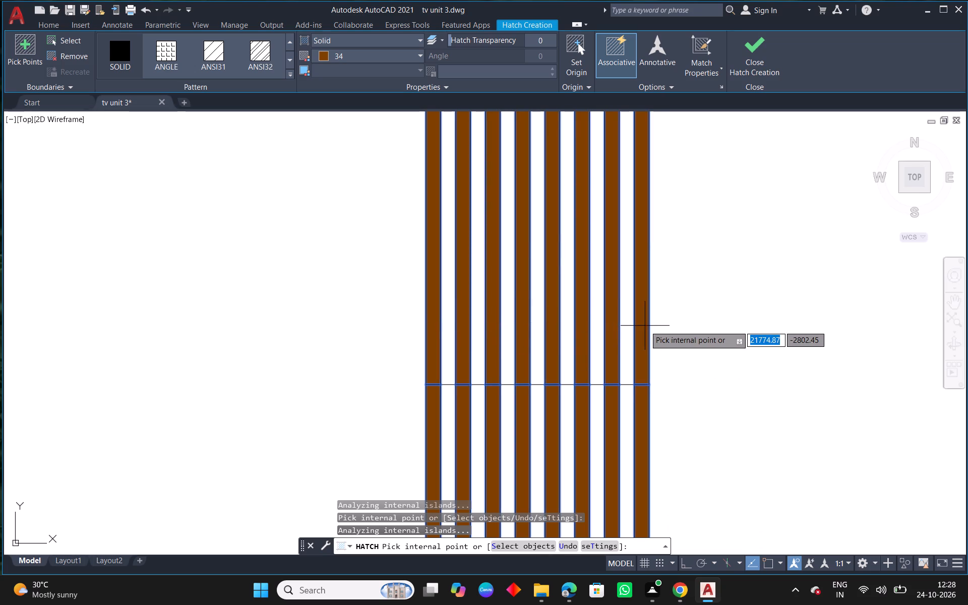
right_click(645, 326)
click(683, 334)
scroll(578, 383, up, 2)
key(Escape)
Delete the temporary horizontal dividing line across the middle of the vertical groove panel.
click(553, 381)
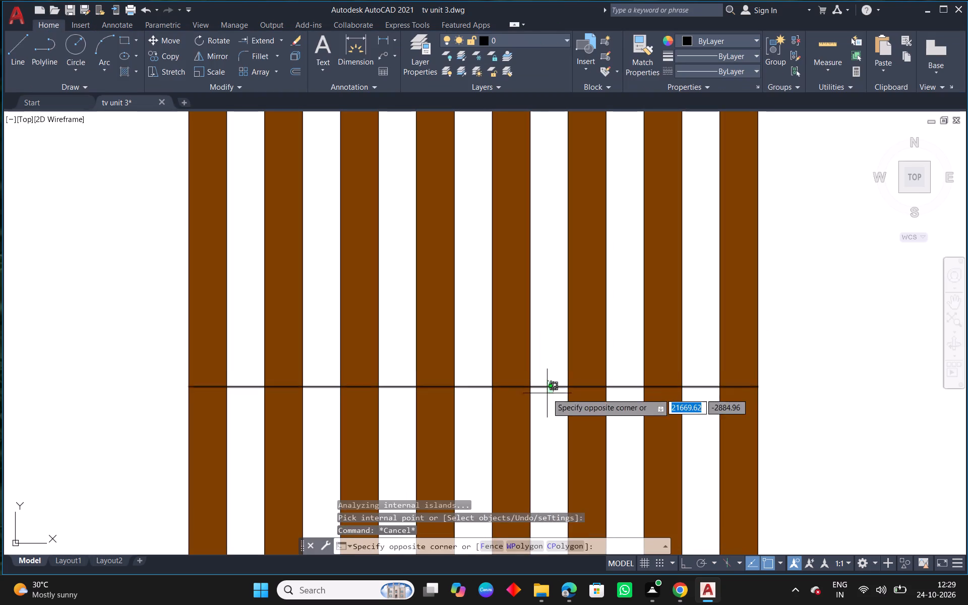
click(547, 394)
key(Delete)
Fill the six remaining alternate strips above the leader line at the groove panel's upper outer corner with solid colour 34.
scroll(551, 394, down, 7)
scroll(559, 342, up, 3)
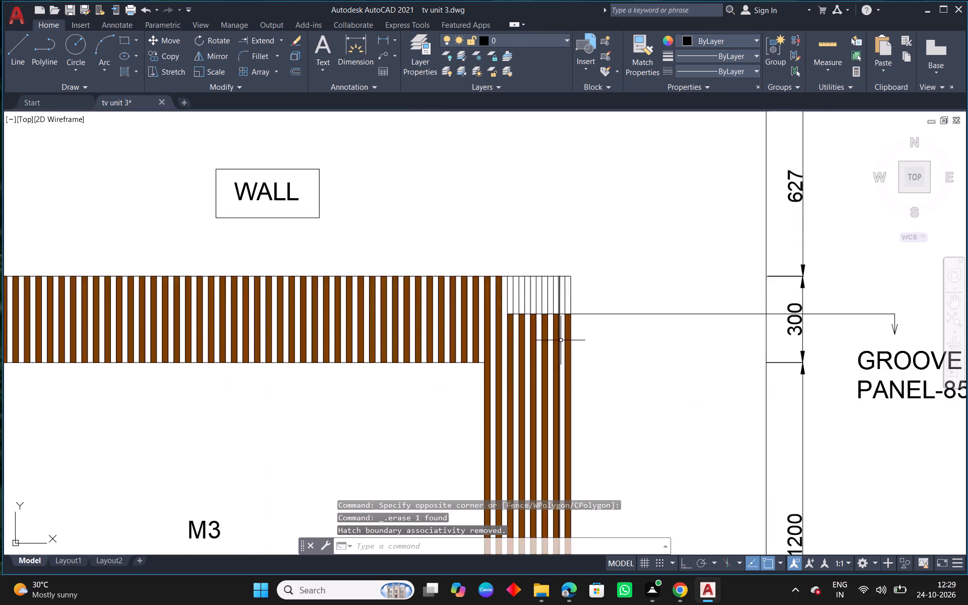
scroll(561, 340, up, 1)
scroll(528, 264, up, 2)
right_click(673, 213)
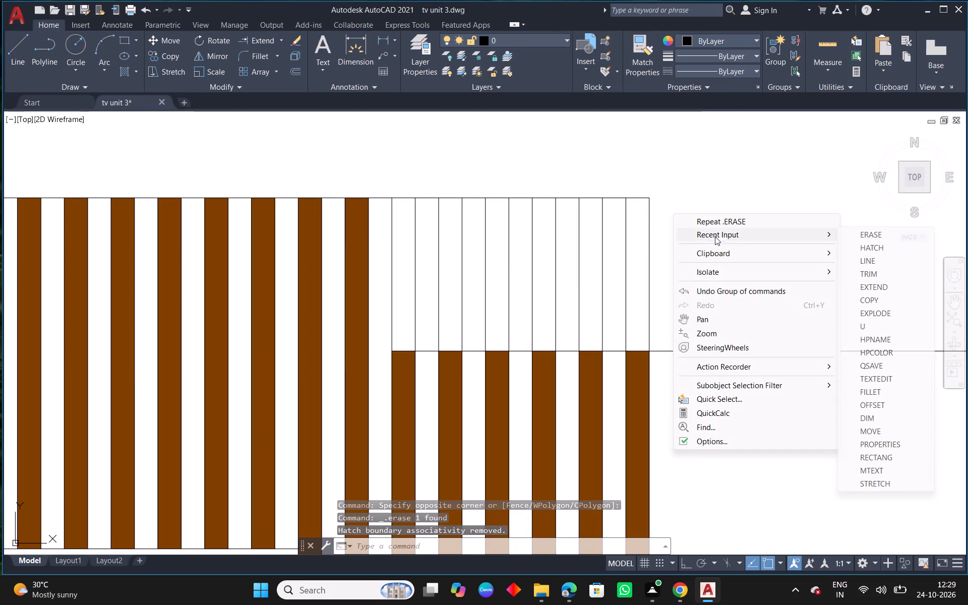
click(715, 235)
click(879, 248)
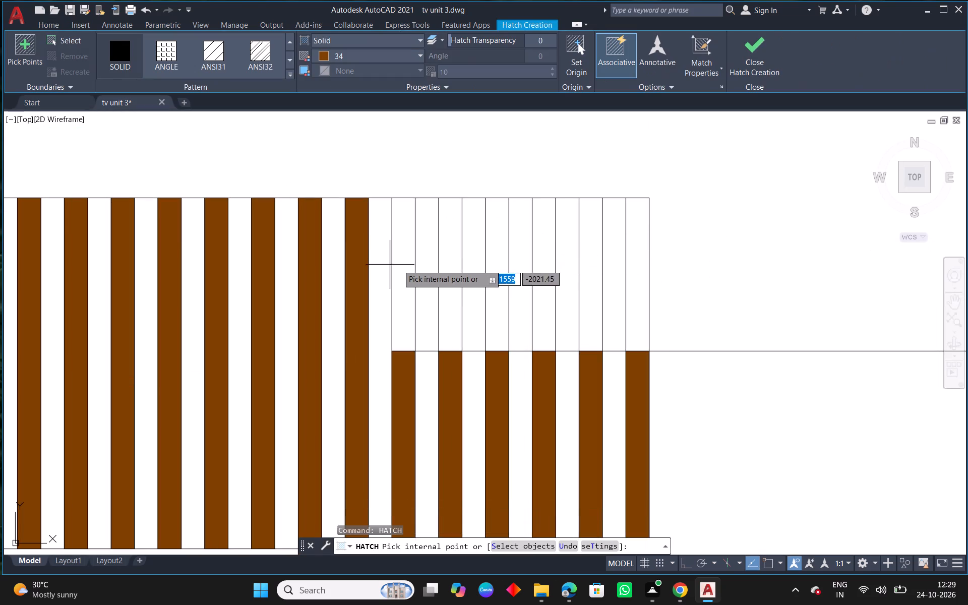
click(403, 268)
click(455, 265)
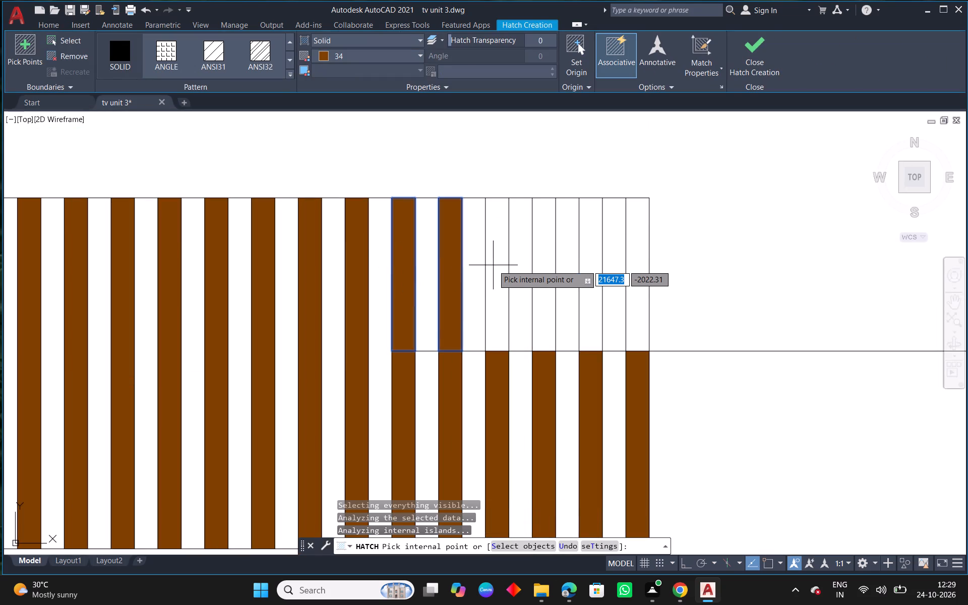
click(493, 265)
click(549, 268)
click(585, 269)
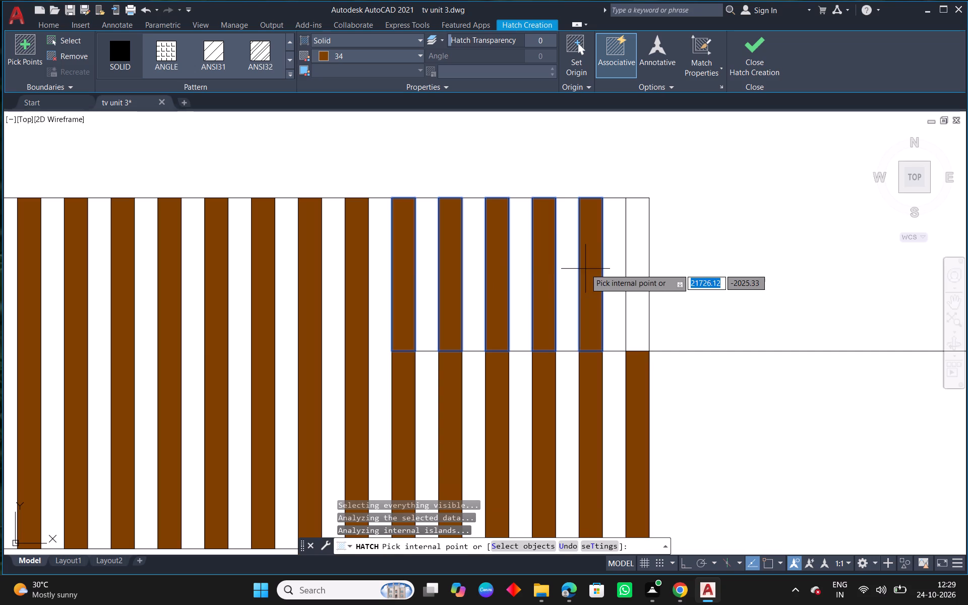
click(635, 273)
right_click(636, 273)
click(687, 283)
Save the drawing with the completed groove panel fill.
scroll(531, 322, down, 2)
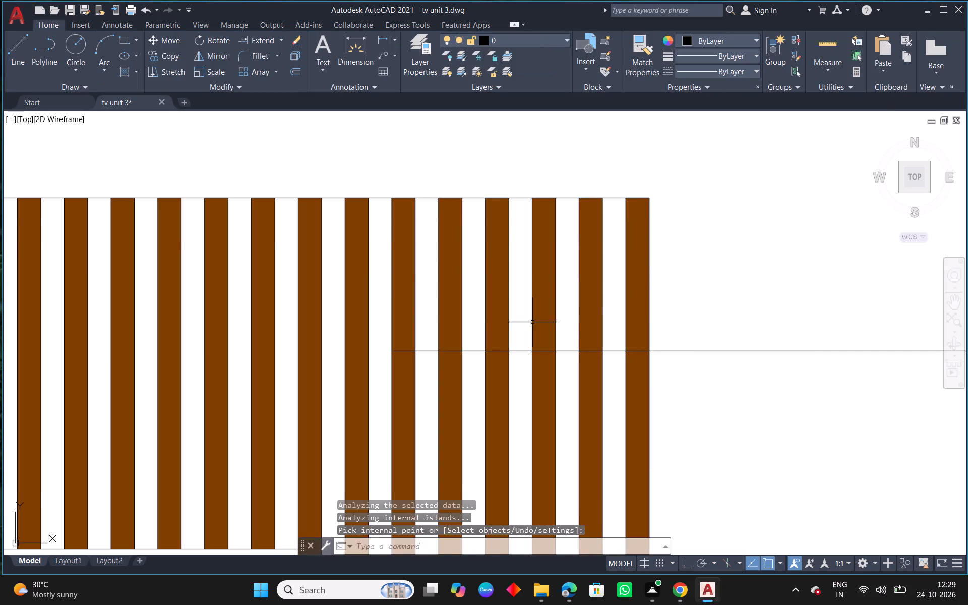
scroll(529, 324, down, 4)
middle_drag(602, 415, 619, 345)
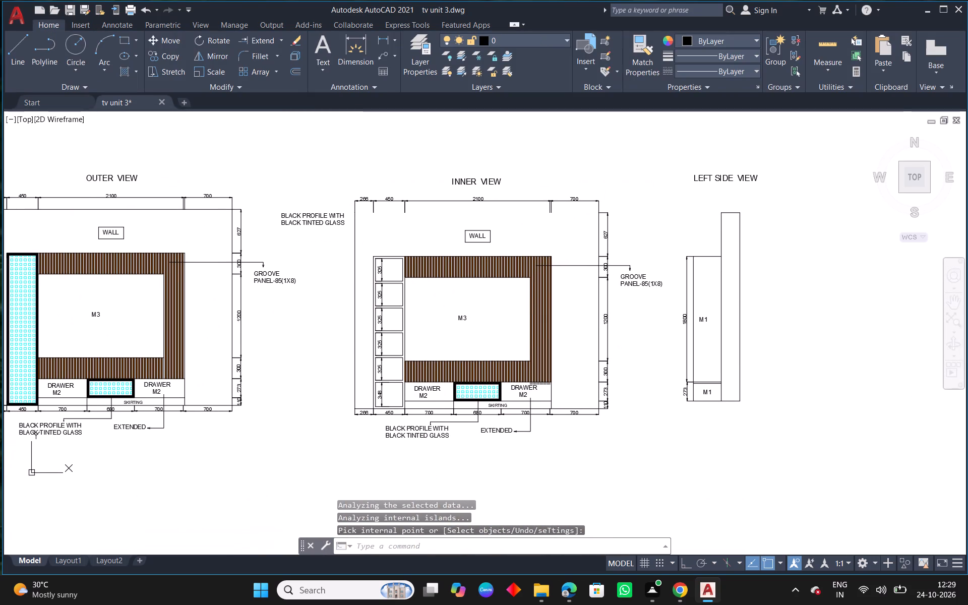
scroll(619, 345, down, 2)
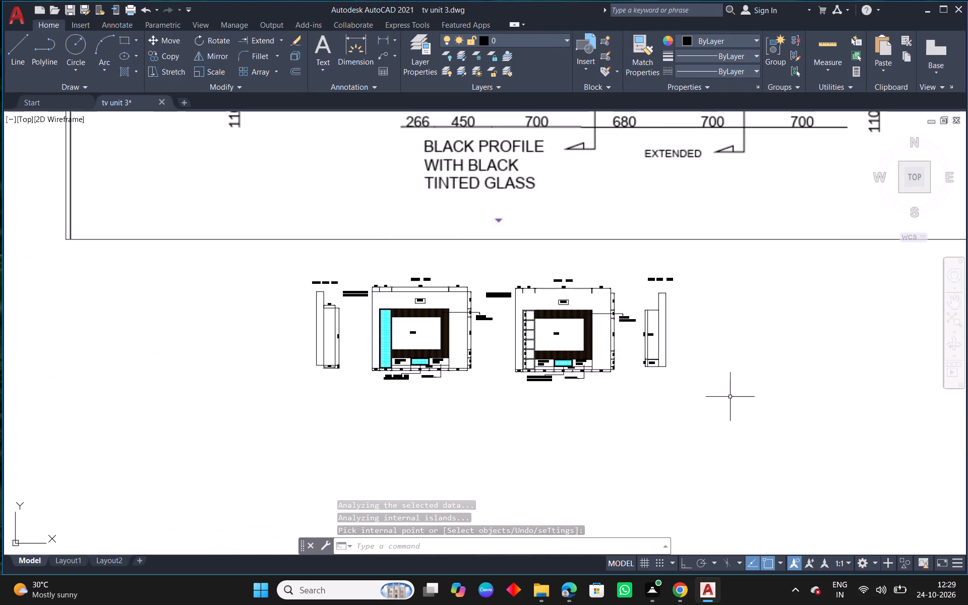
drag(811, 448, 668, 376)
click(261, 254)
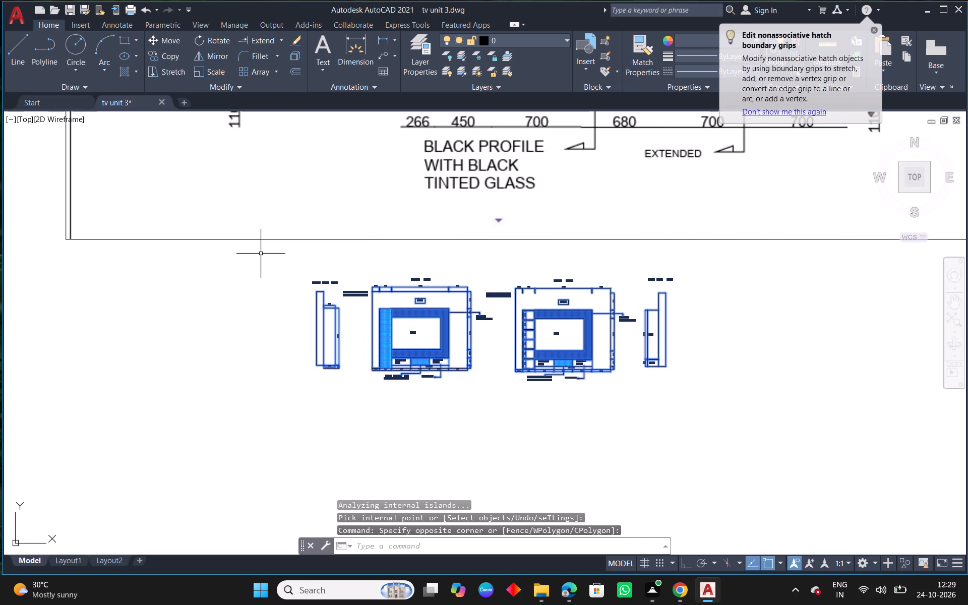
key(ctrl+s)
Copy the OUTER VIEW title into the empty space above and between the outer and inner views.
scroll(453, 276, up, 3)
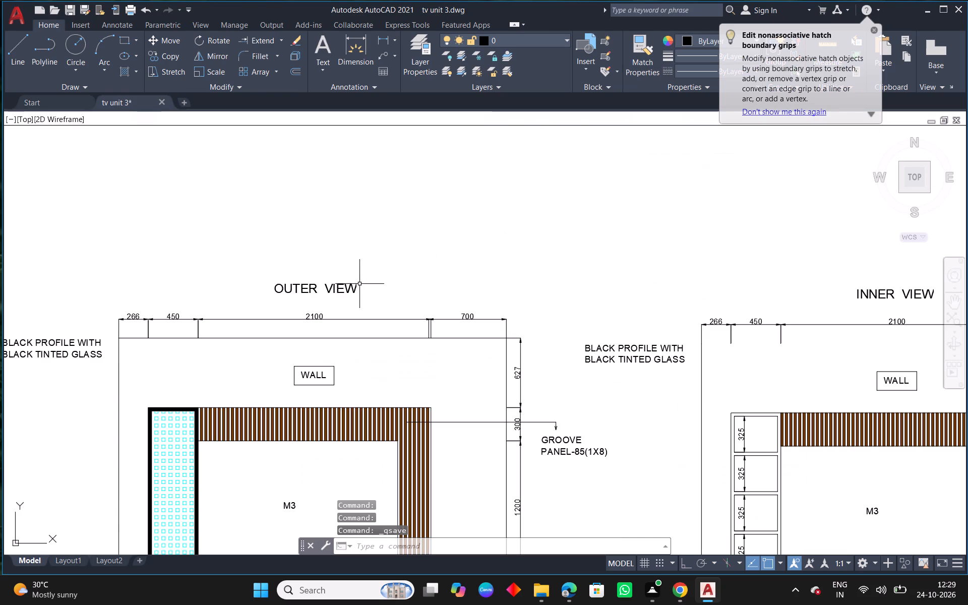
click(349, 287)
text(CO)
key(space)
drag(341, 287, 346, 285)
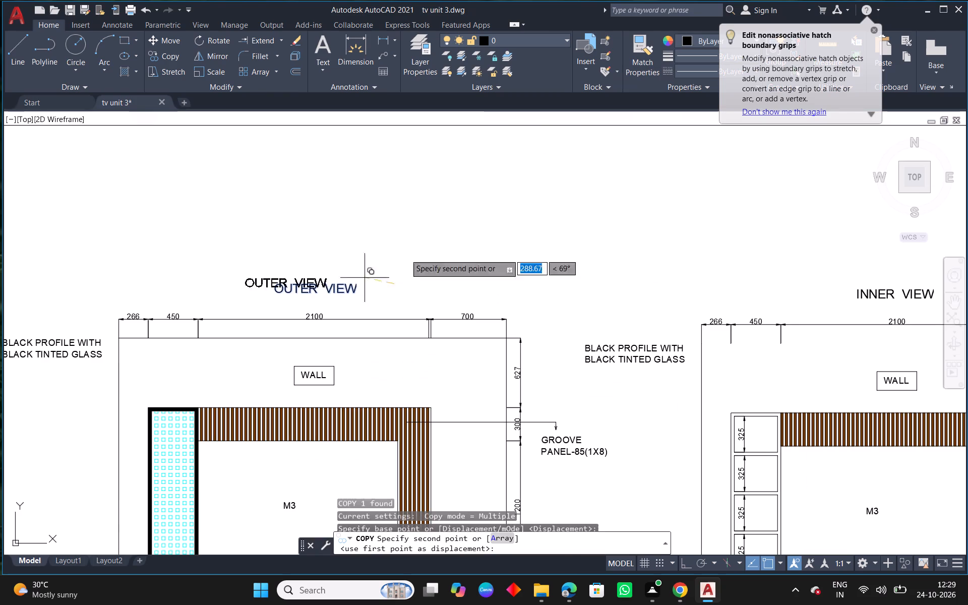
click(699, 196)
key(Escape)
Set the copied title's text height to 150.
click(621, 204)
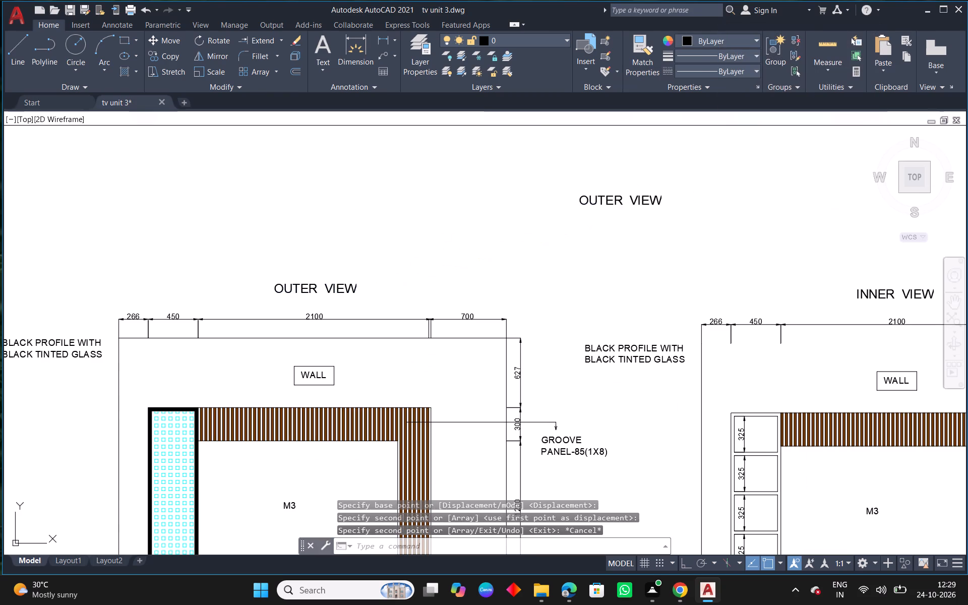
key(ctrl+1)
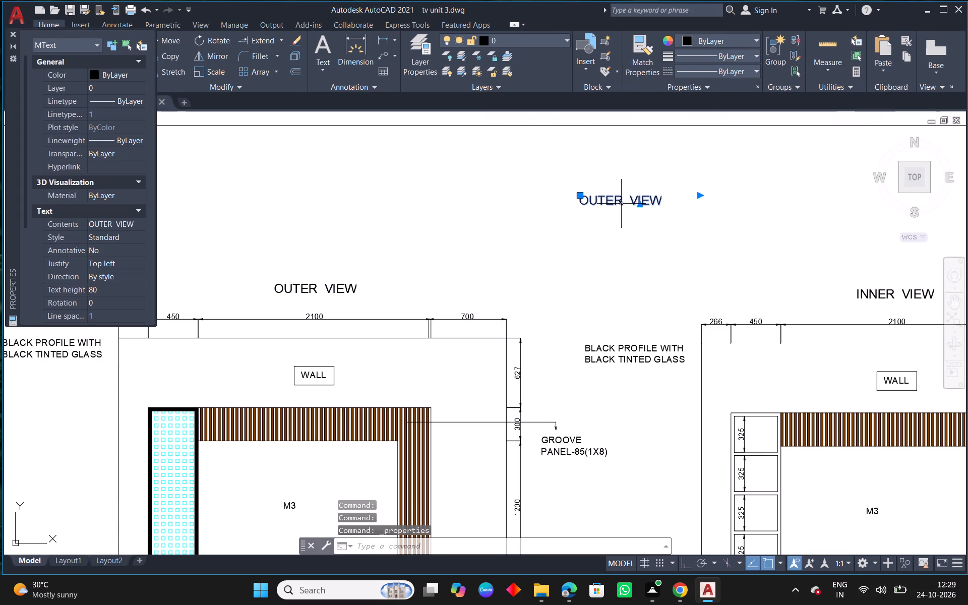
click(123, 290)
key(BackSpace)
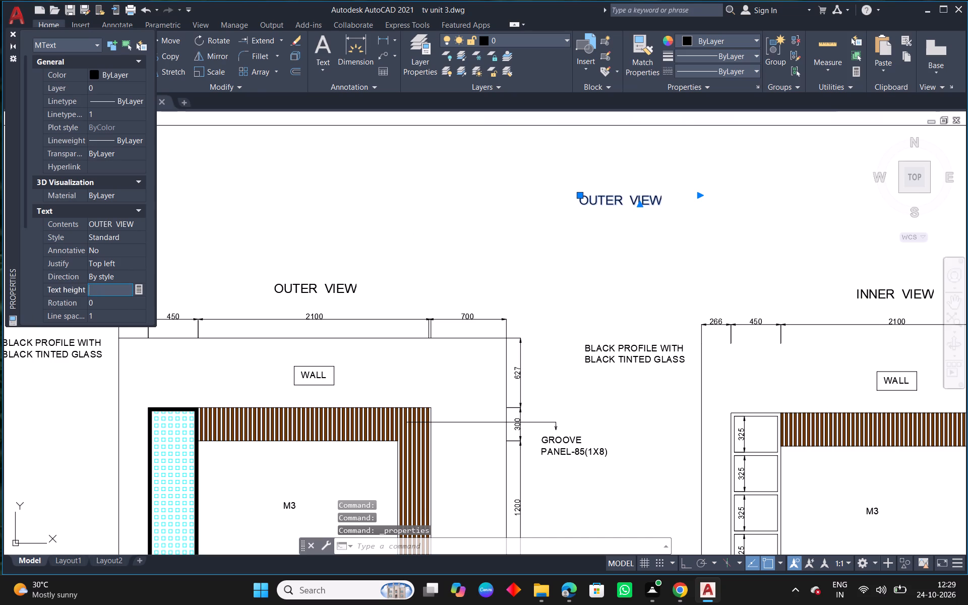
text(150)
key(Return)
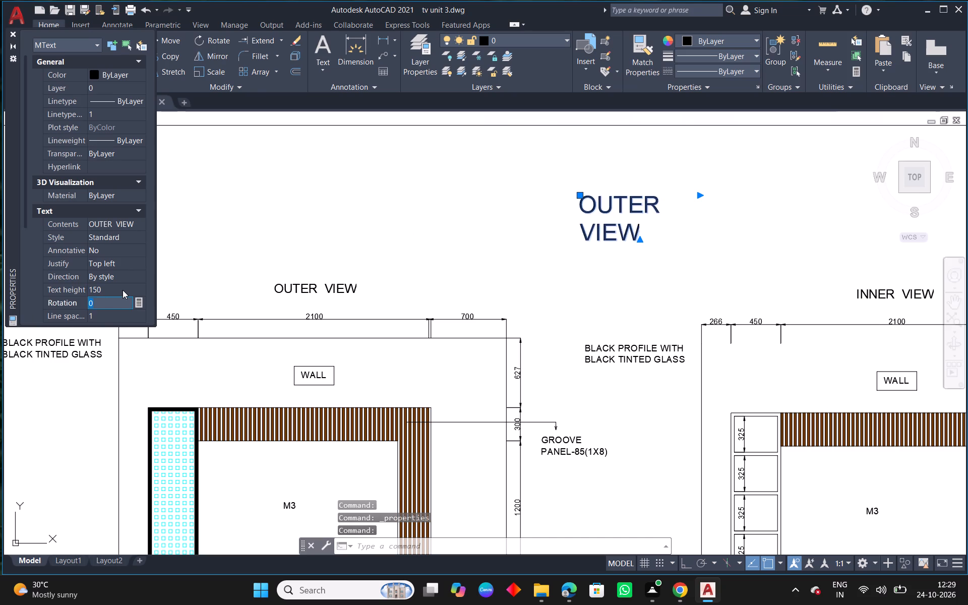
Replace the enlarged title's text with TV UNIT and finish text editing.
key(Escape)
text(ED)
key(space)
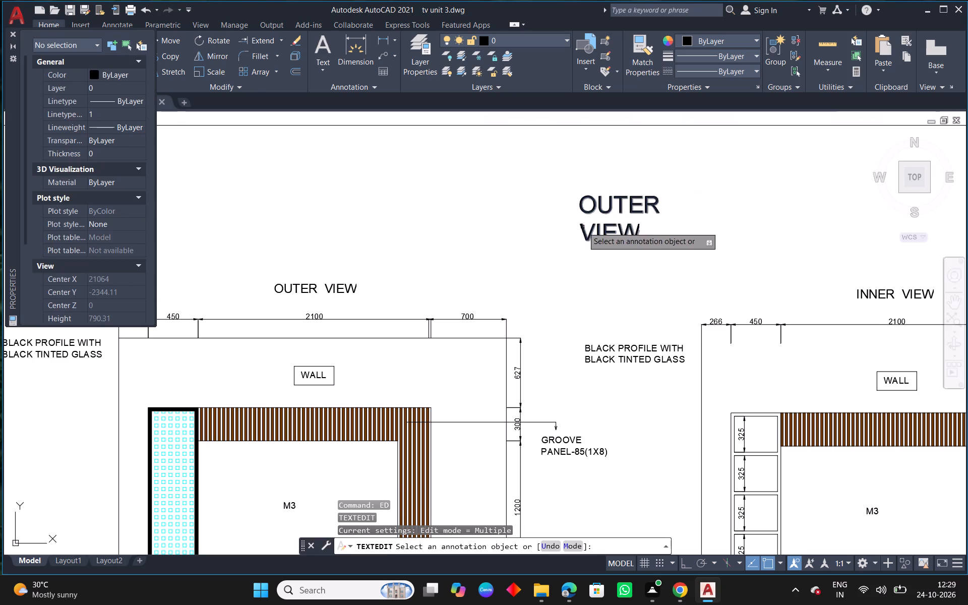
click(583, 227)
drag(644, 231, 571, 203)
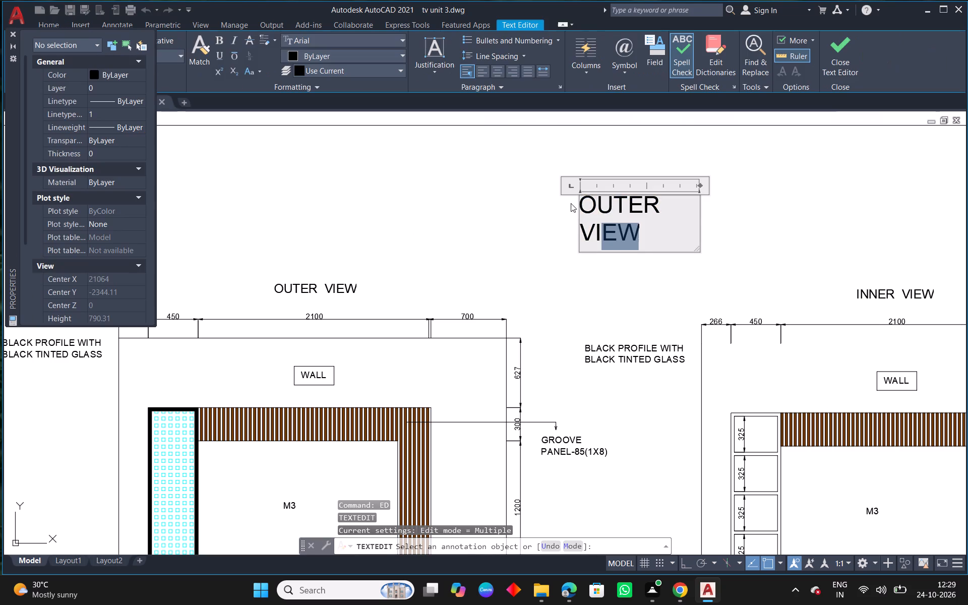
key(BackSpace)
text(TV UNIT)
key(space)
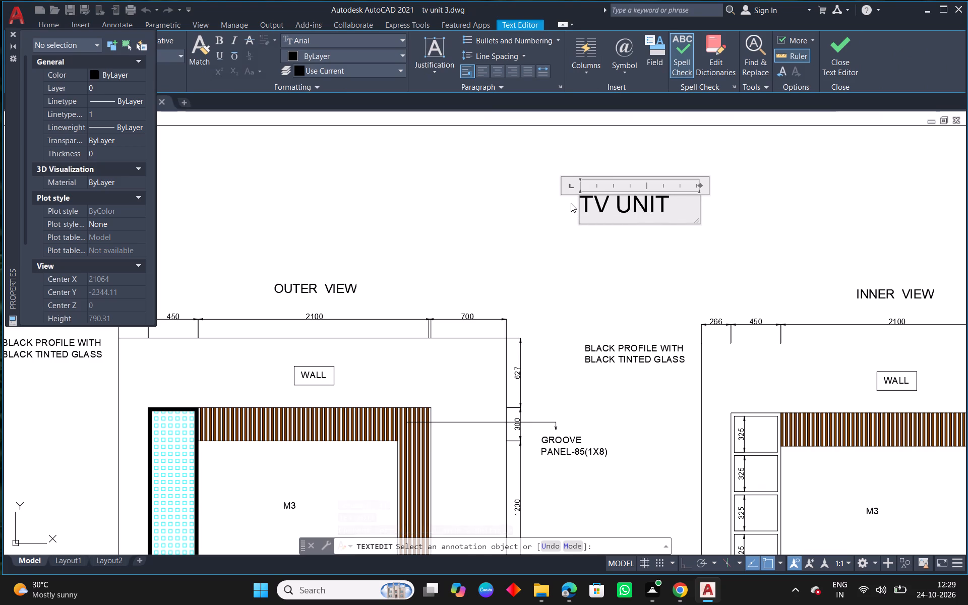
click(638, 274)
right_click(613, 260)
click(658, 270)
key(Escape)
Delete the TV UNIT ELEVATION reference image above the drawn views.
scroll(458, 259, down, 3)
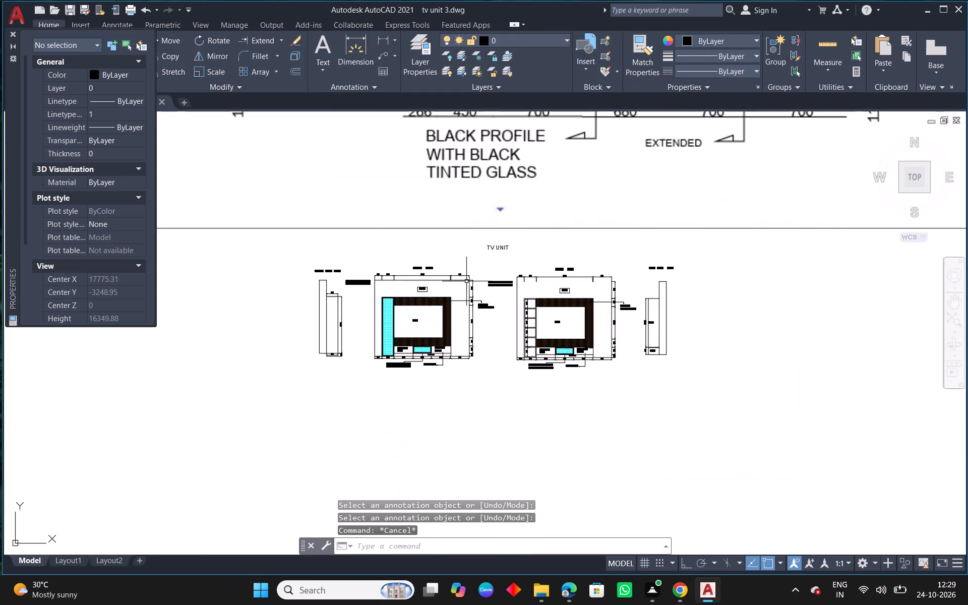
scroll(489, 291, down, 3)
middle_drag(776, 320, 685, 426)
drag(737, 147, 665, 342)
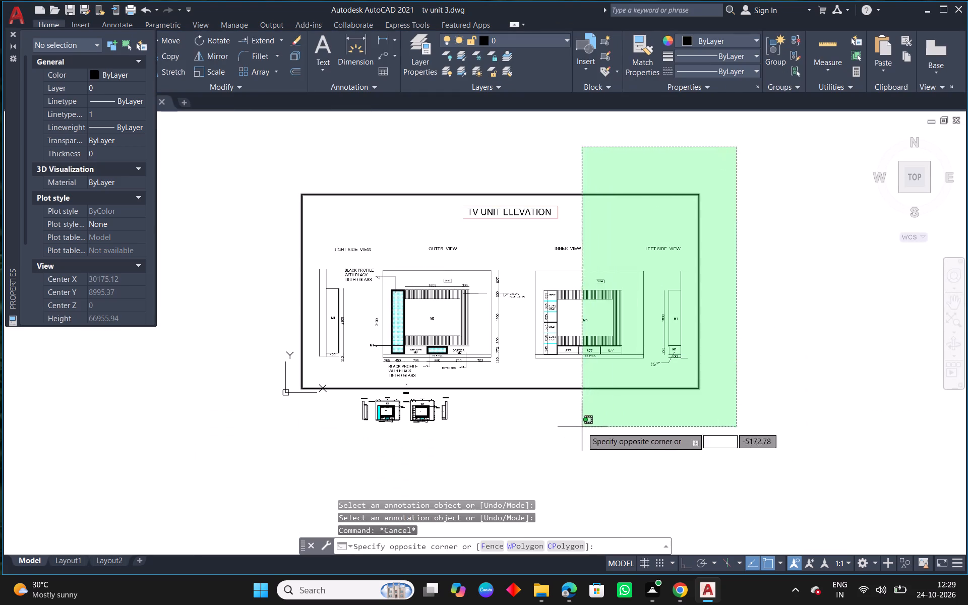
click(582, 427)
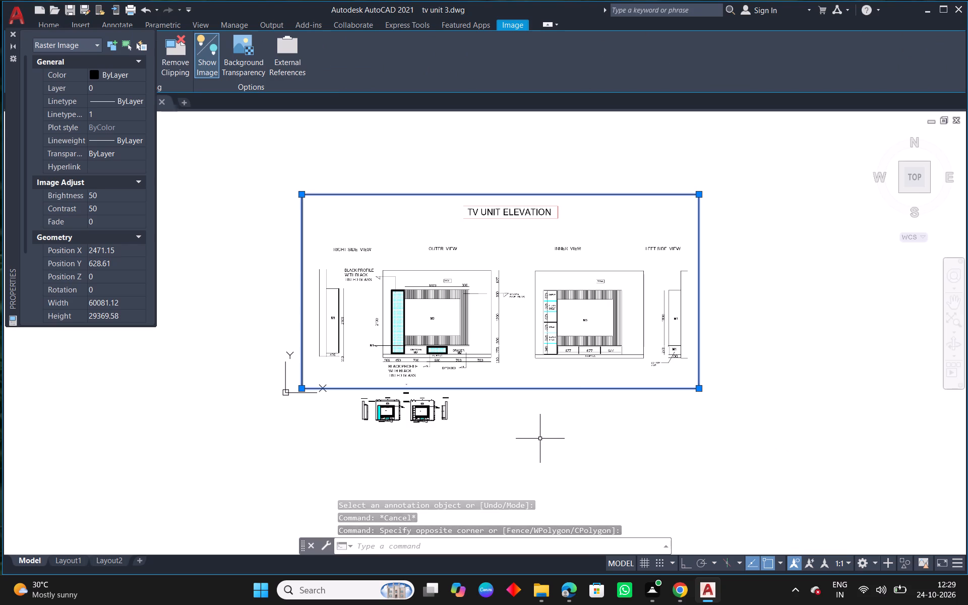
key(Delete)
Save the cleaned-up drawing and close the object properties display.
scroll(488, 395, up, 1)
scroll(392, 471, up, 3)
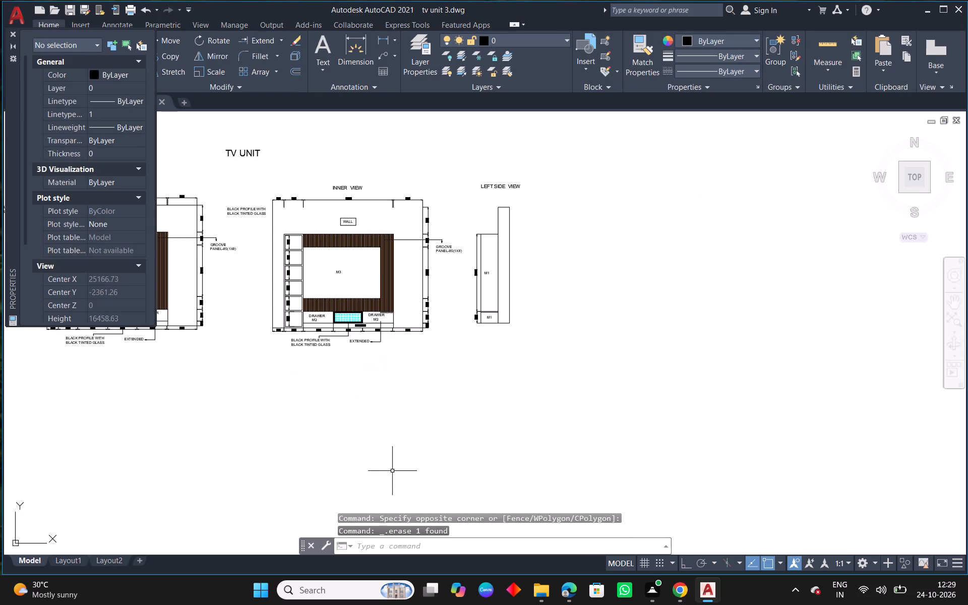
scroll(334, 432, down, 3)
scroll(367, 442, up, 5)
scroll(346, 440, down, 2)
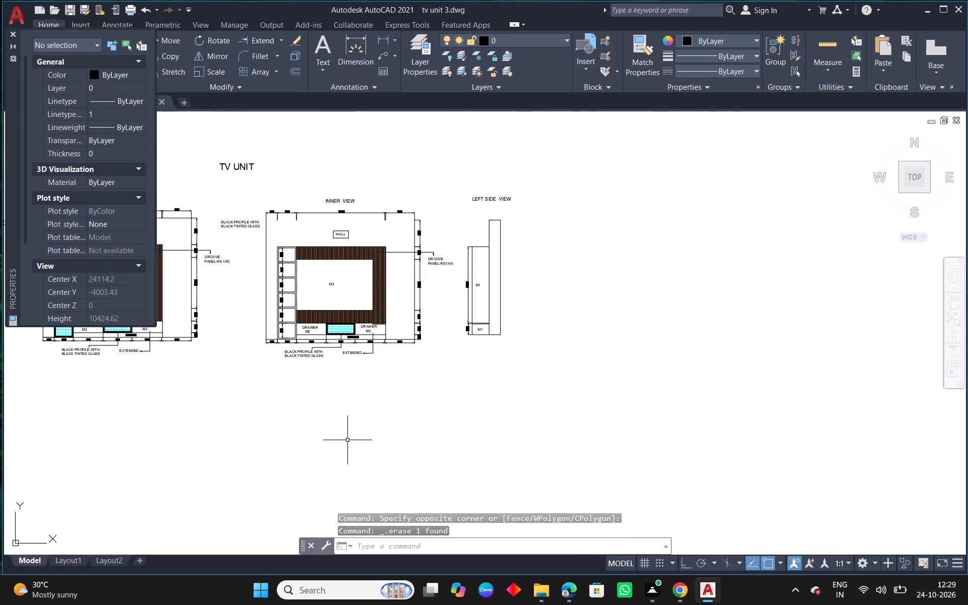
scroll(357, 437, down, 1)
middle_drag(308, 422, 429, 428)
drag(655, 224, 629, 277)
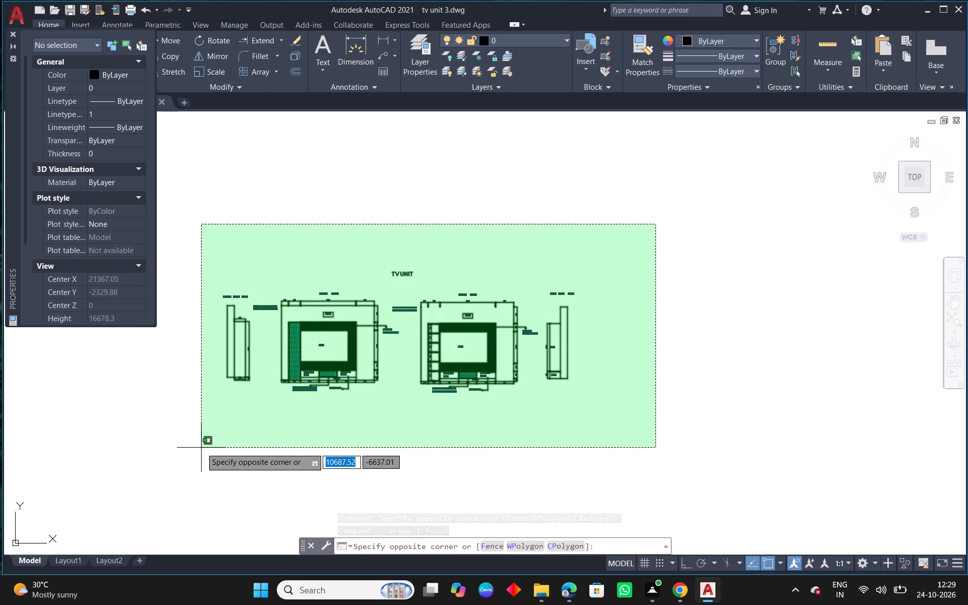
click(201, 448)
key(ctrl+s)
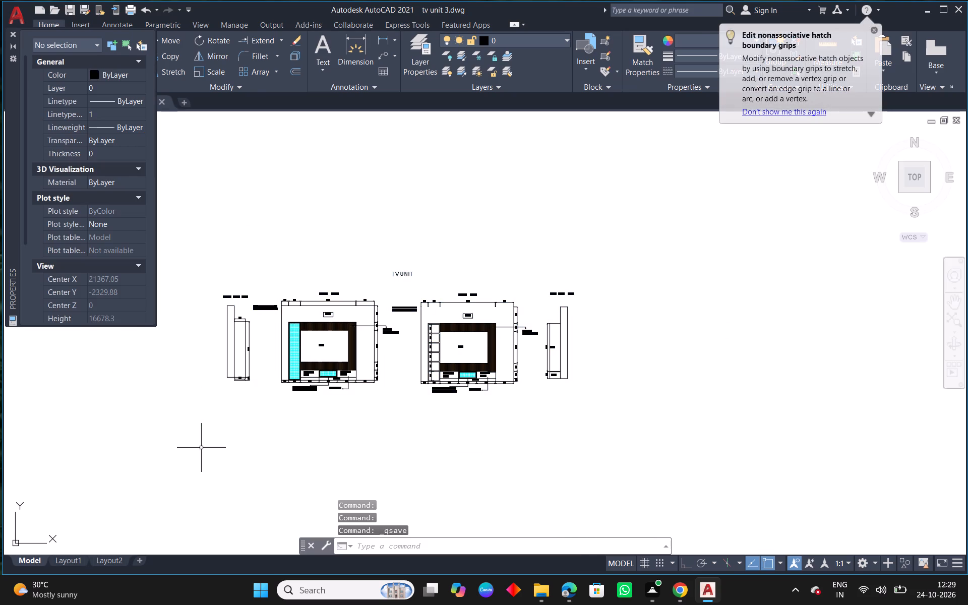
click(12, 31)
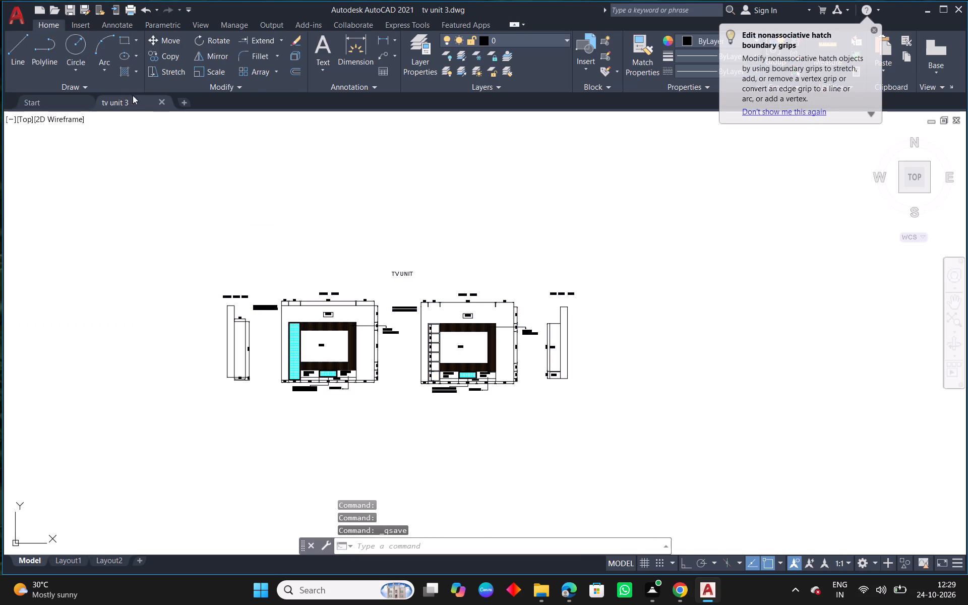
Open the folder containing the current drawing in File Explorer and copy the tv unit 3 DWG file.
right_click(112, 105)
click(173, 248)
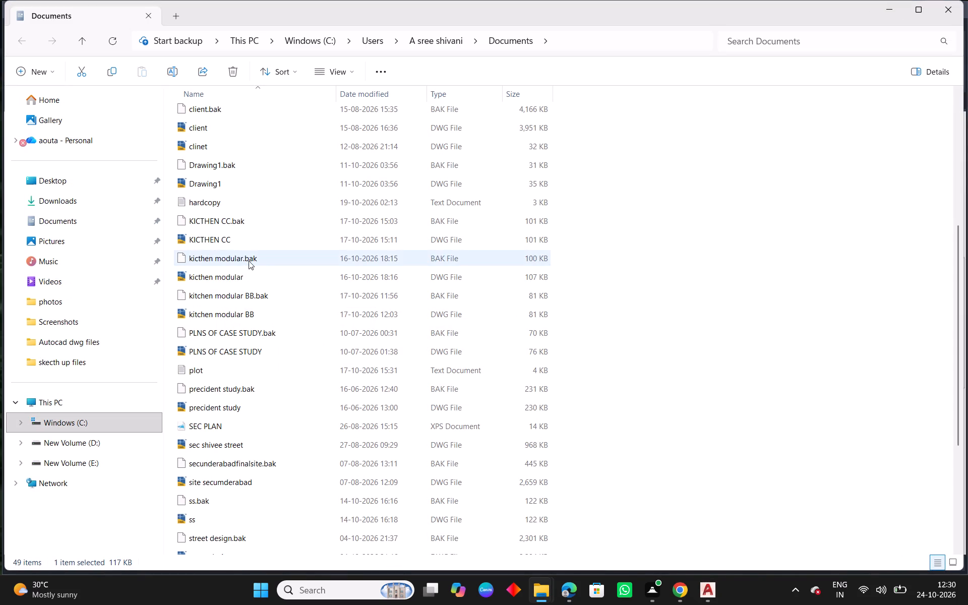
scroll(357, 400, down, 8)
right_click(284, 433)
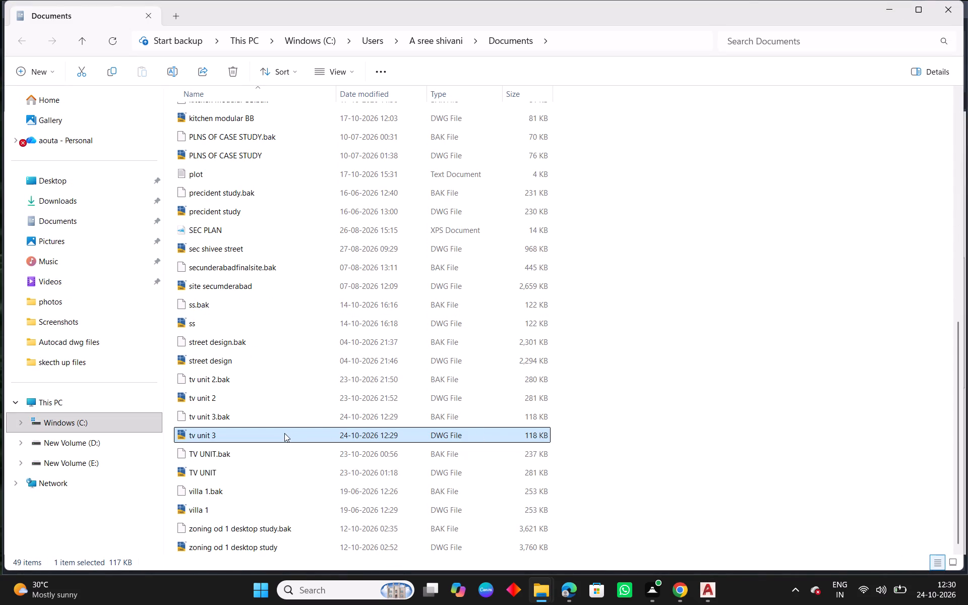
click(346, 451)
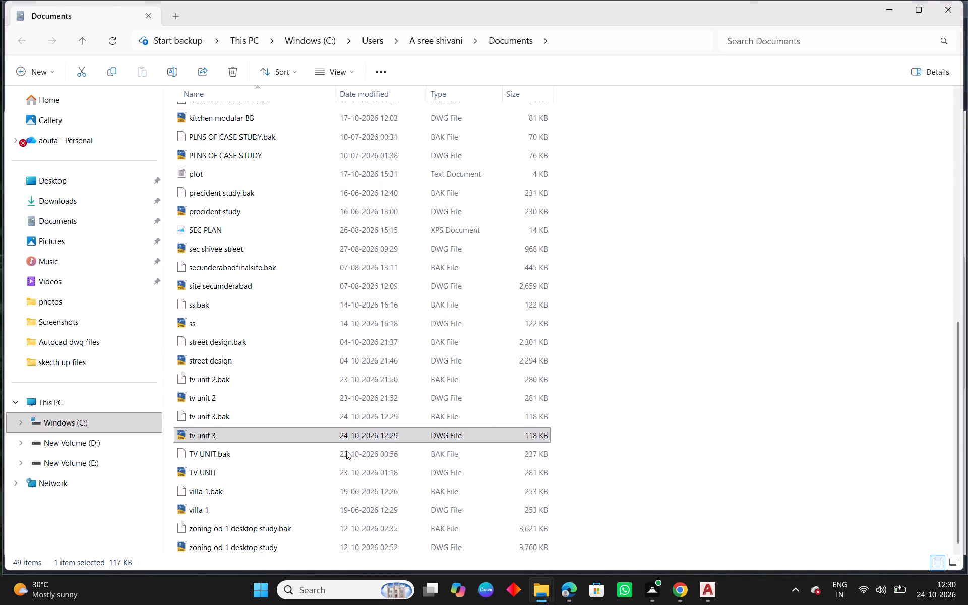
Paste the copied drawing file into the Autocad dwg files folder inside internship on New Volume (D:).
click(117, 445)
double_click(214, 173)
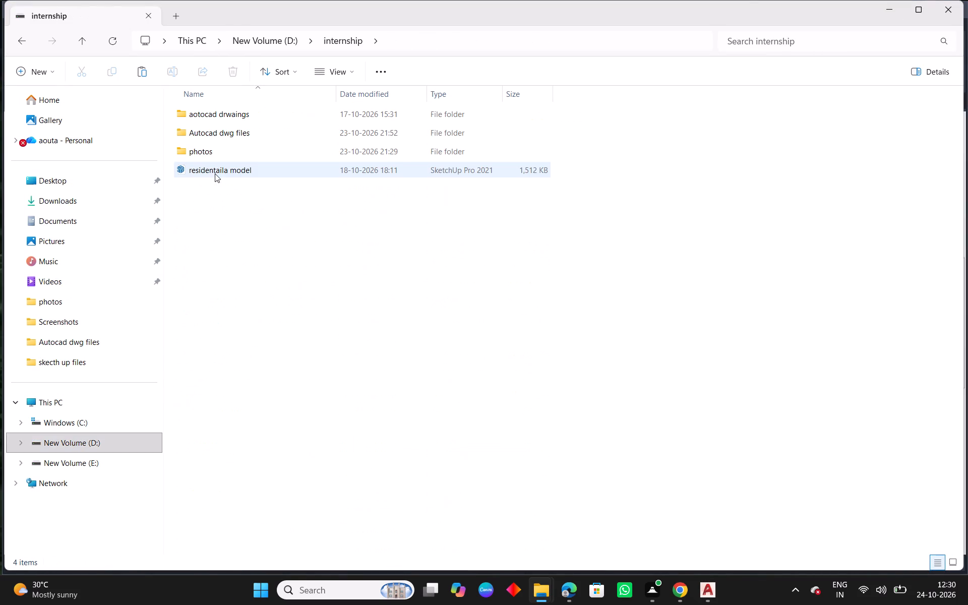
double_click(241, 133)
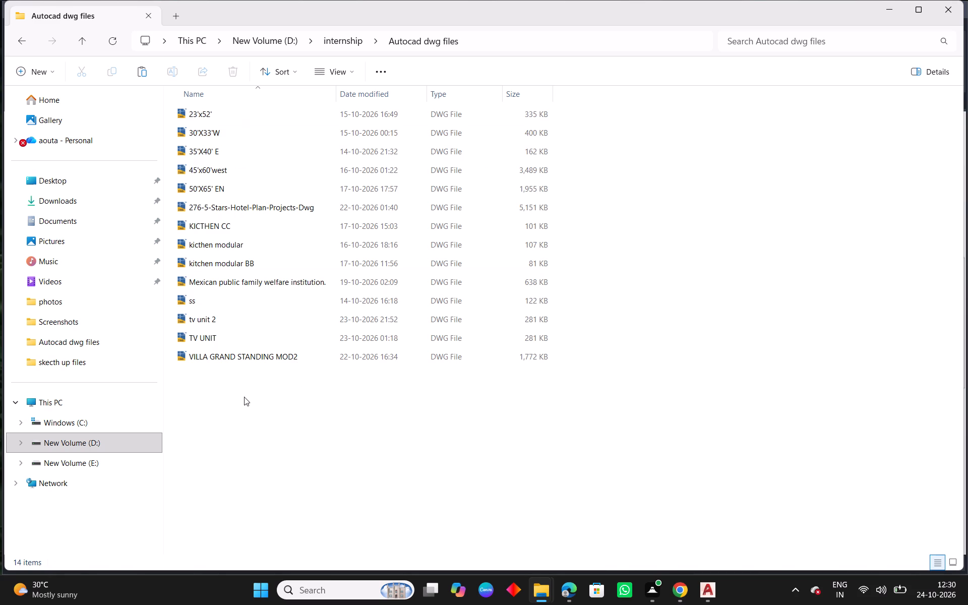
right_click(244, 397)
click(259, 412)
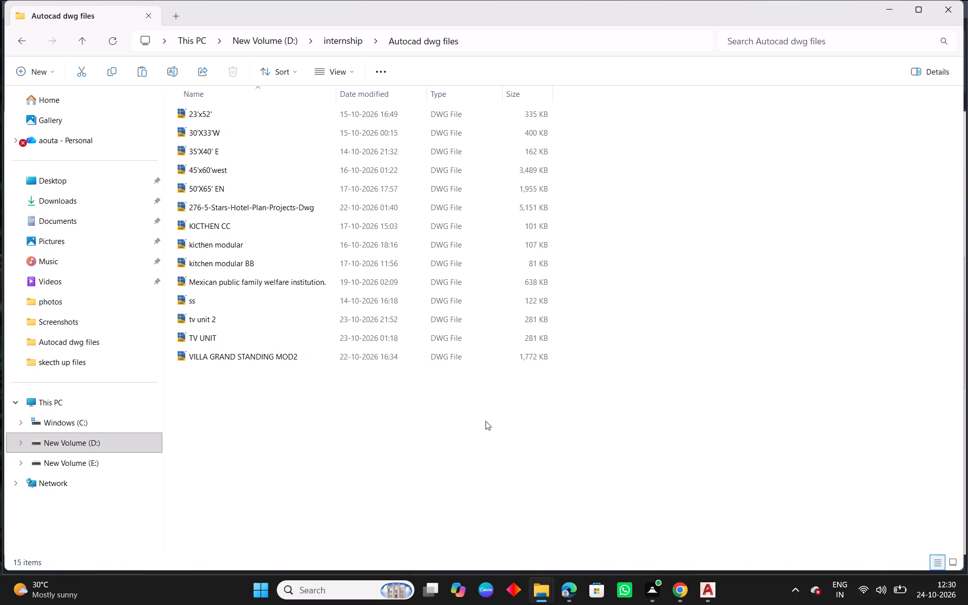